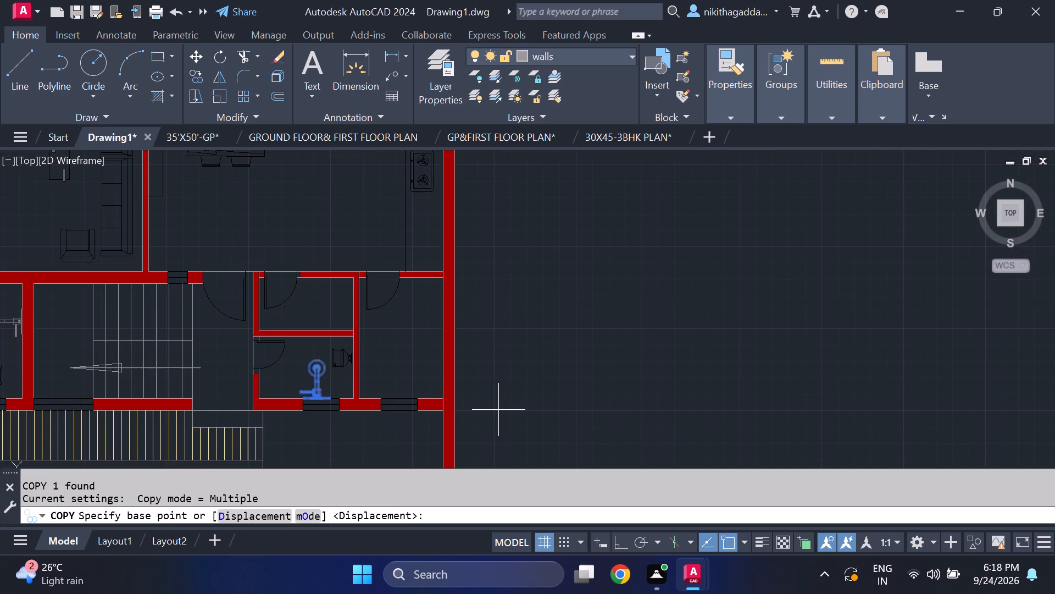
Copy the shower fixture from the toilet beside the staircase onto the lower wall of the bathroom at the plan's top edge.
scroll(323, 347, "up", 3)
middle_click_drag(350, 440, 352, 234)
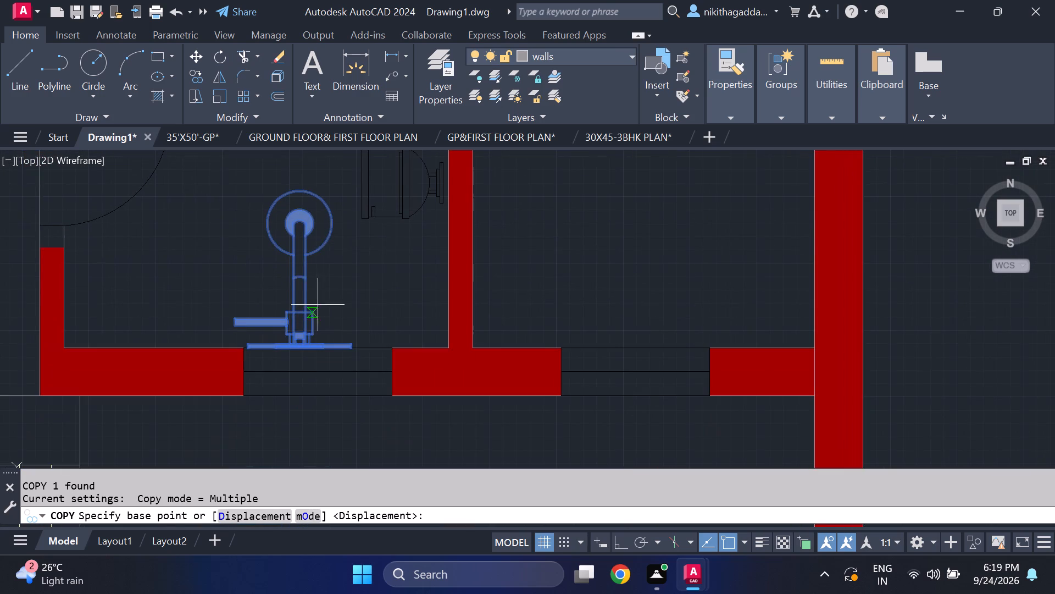
scroll(315, 350, "up", 2)
left_click(287, 345)
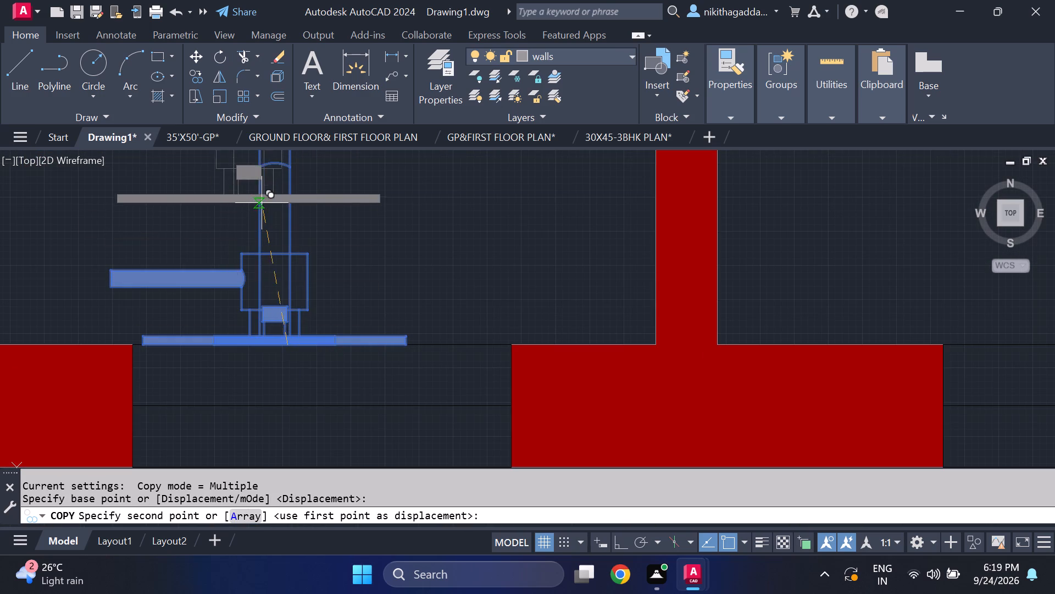
scroll(263, 201, "down", 3)
middle_click_drag(260, 208, 398, 433)
scroll(345, 312, "down", 3)
middle_click_drag(338, 280, 382, 487)
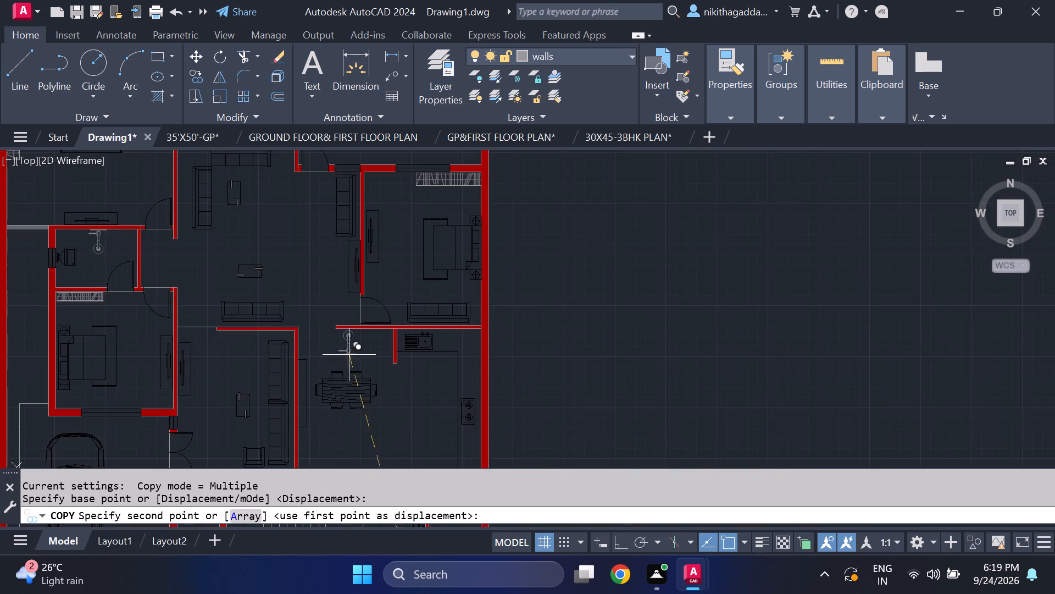
middle_click_drag(353, 306, 364, 459)
middle_click_drag(351, 323, 349, 347)
scroll(344, 346, "down", 1)
scroll(269, 296, "up", 4)
middle_click_drag(480, 434, 457, 409)
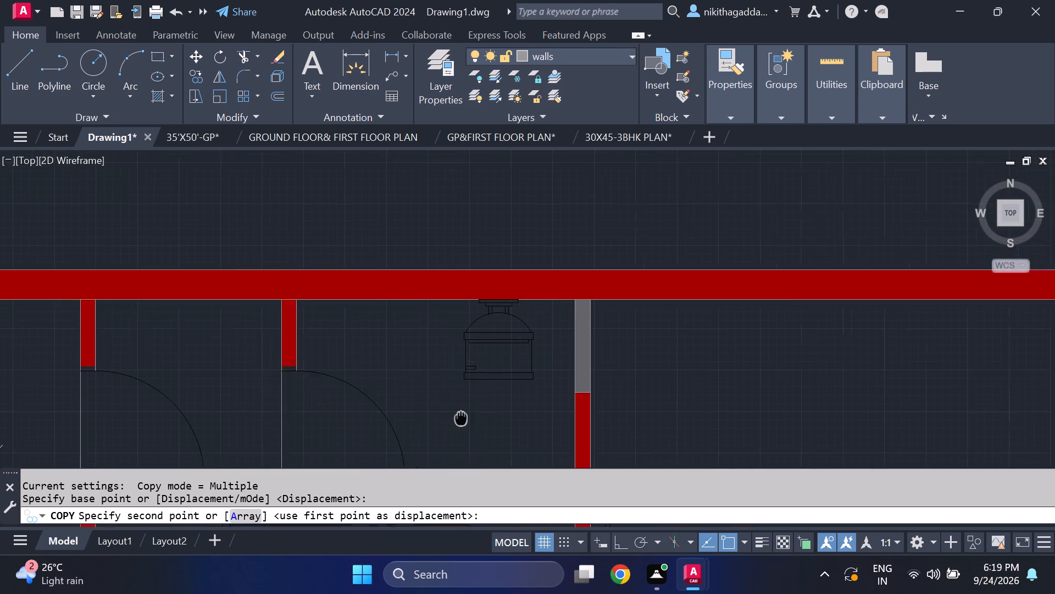
middle_click_drag(457, 409, 396, 291)
scroll(393, 345, "up", 2)
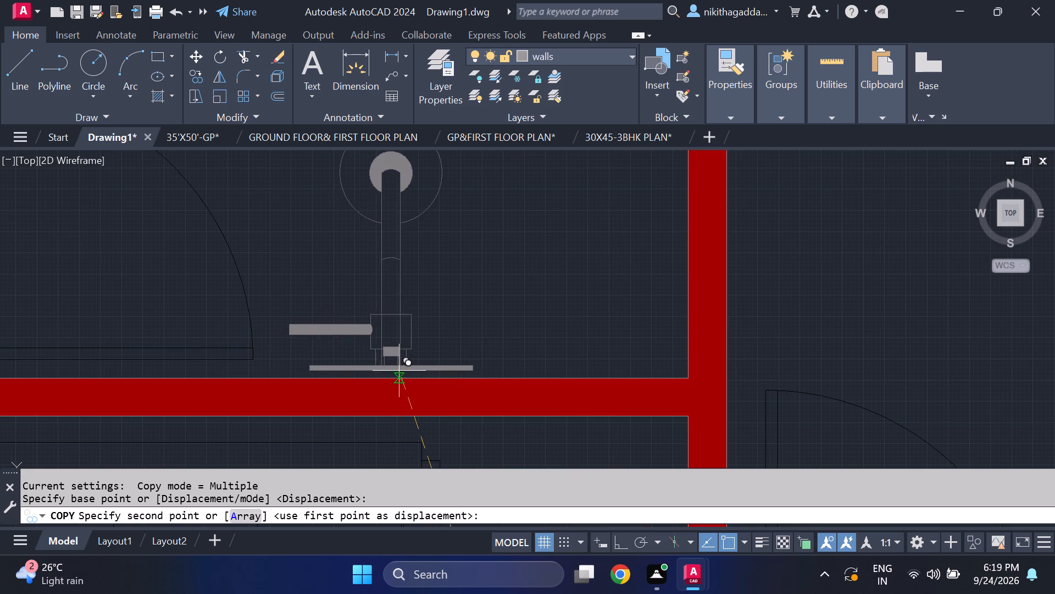
scroll(402, 369, "down", 1)
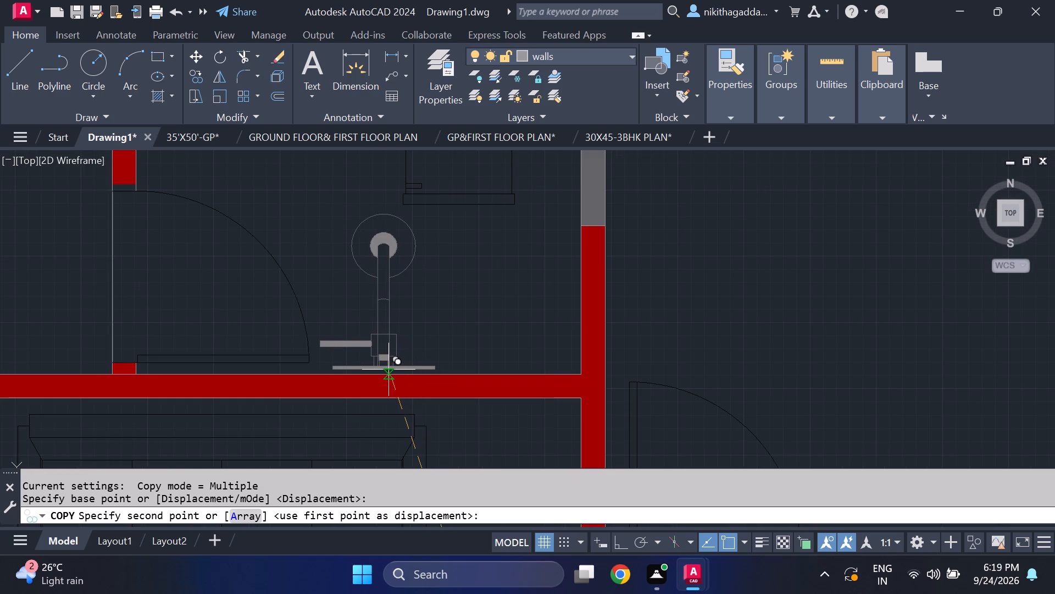
scroll(388, 370, "up", 2)
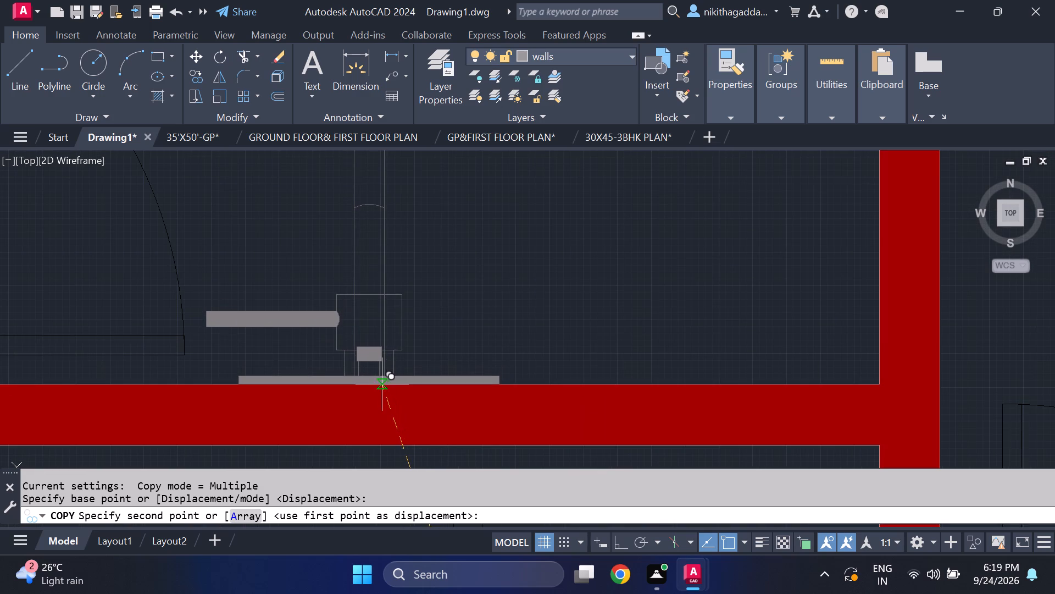
left_click(382, 384)
scroll(535, 337, "down", 5)
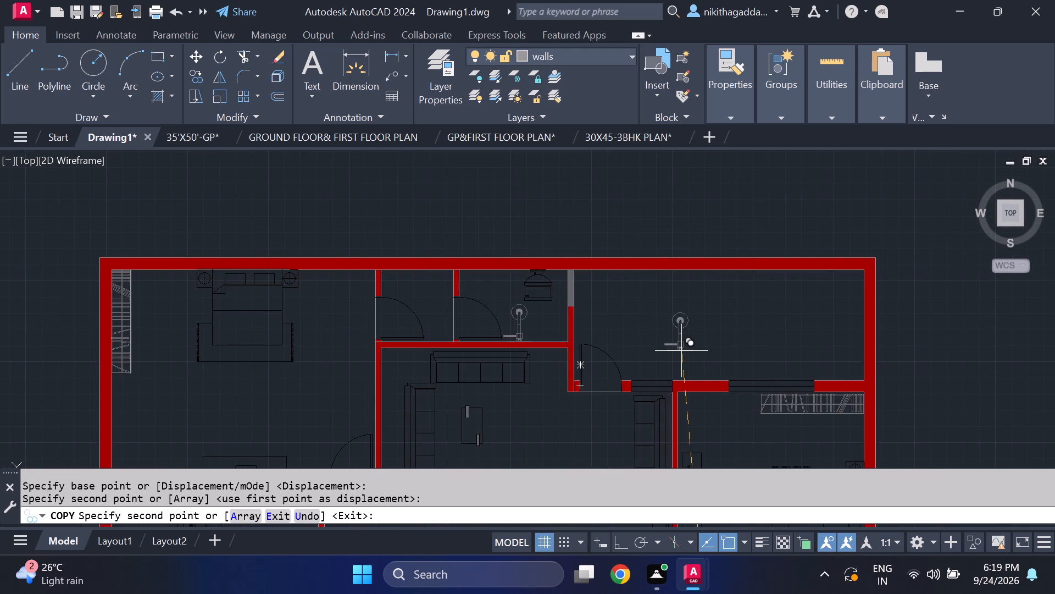
key("Escape")
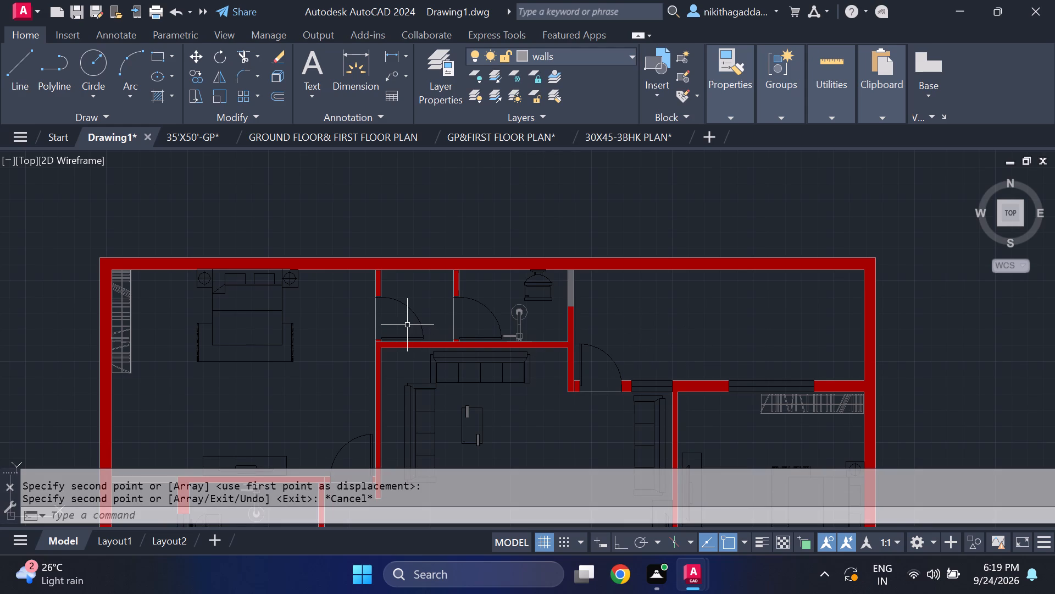
On the furniture layer, draw a horizontal line between the side walls of the small room beside the top bathroom, above its door.
left_click(600, 57)
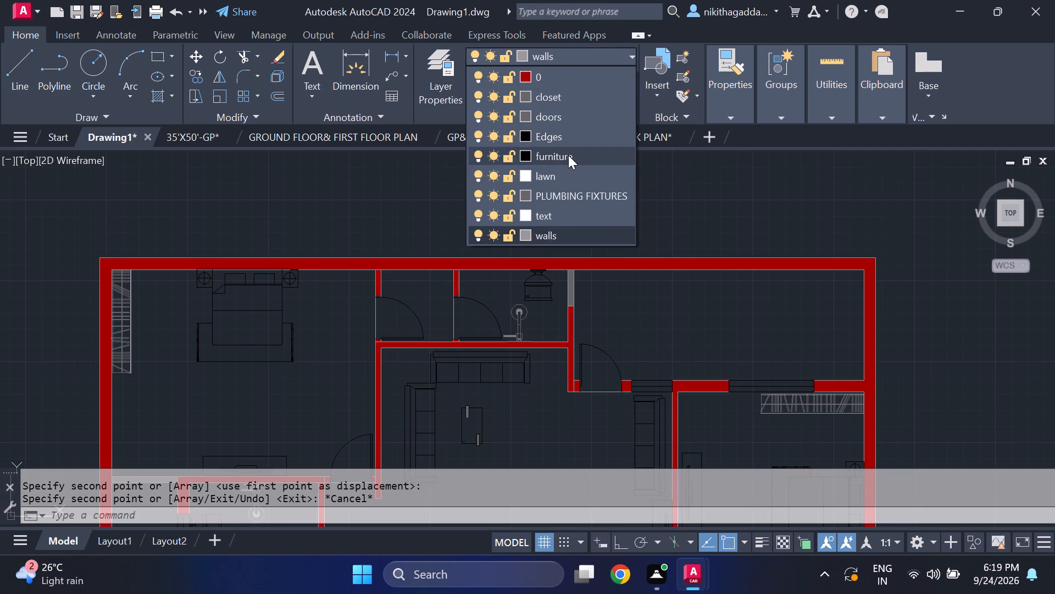
left_click(568, 155)
key("l")
key("Return")
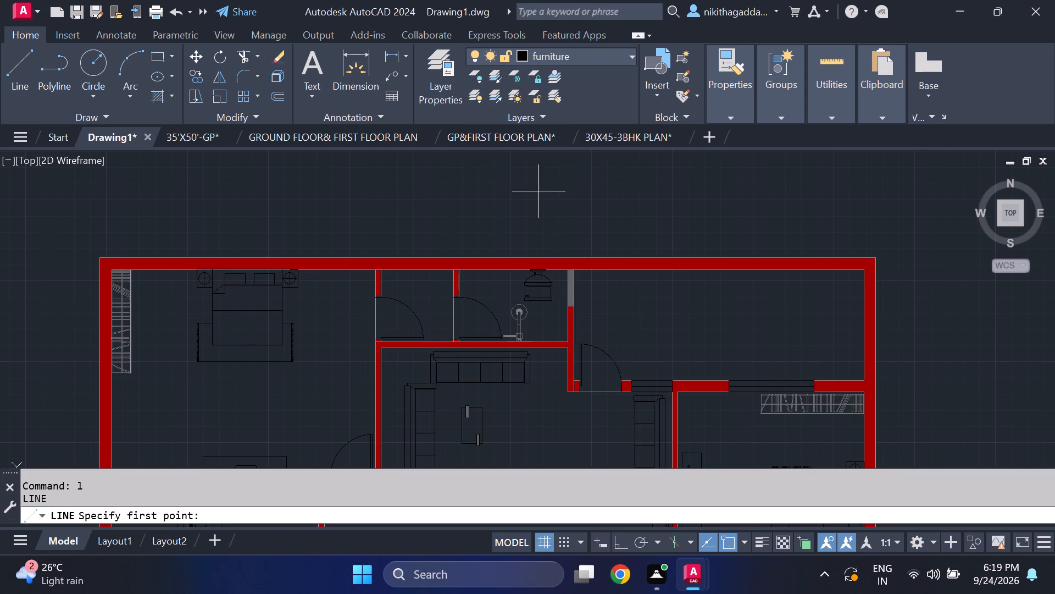
scroll(414, 273, "up", 2)
left_click(330, 295)
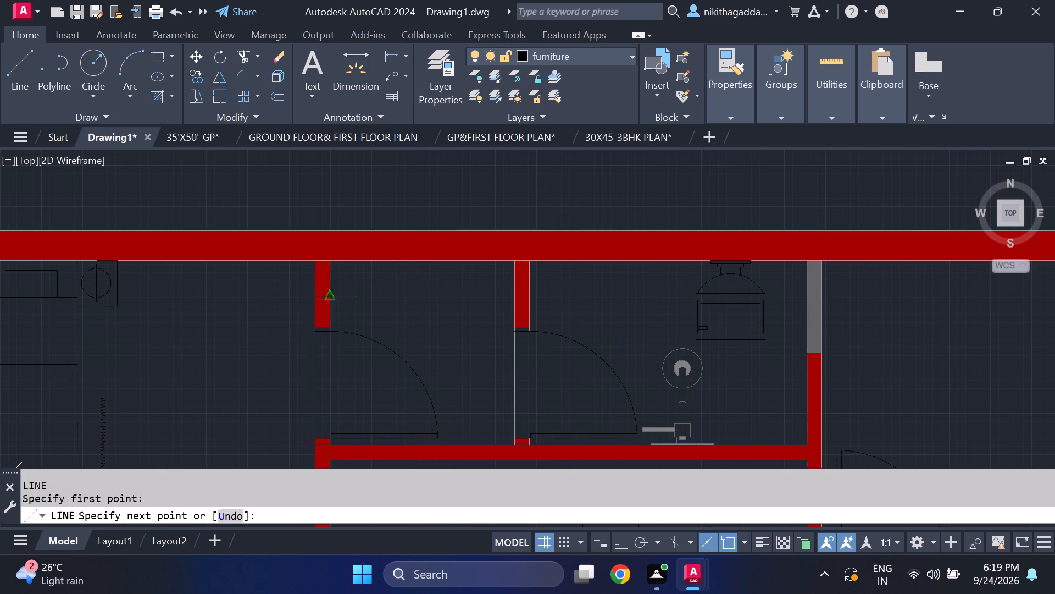
left_click(514, 297)
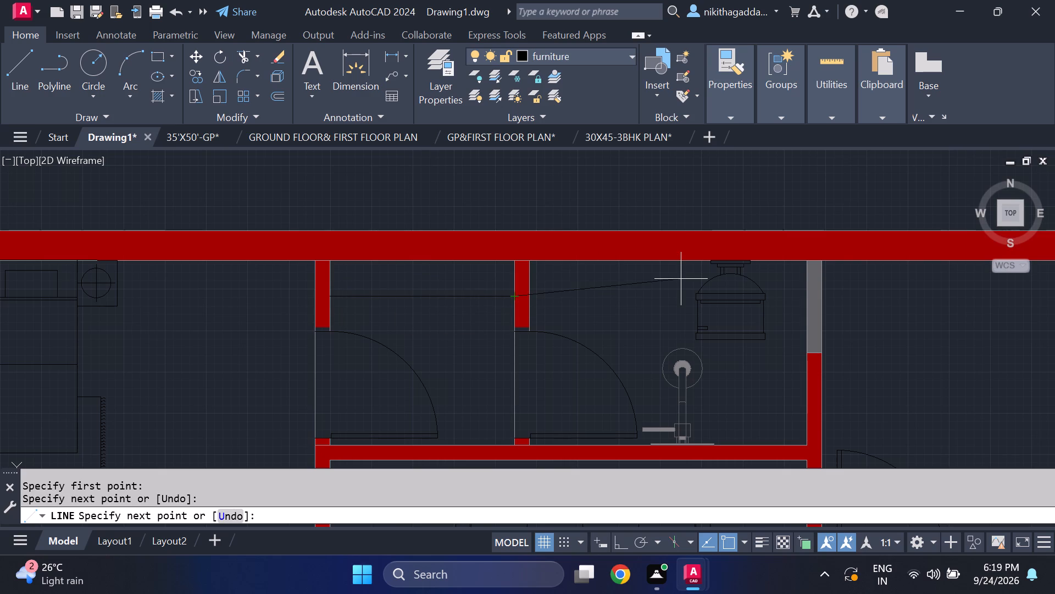
key("Return")
Draw a vertical line from wall to wall near the right side of the small room above the toilet beside the staircase.
key("Return")
scroll(673, 297, "down", 4)
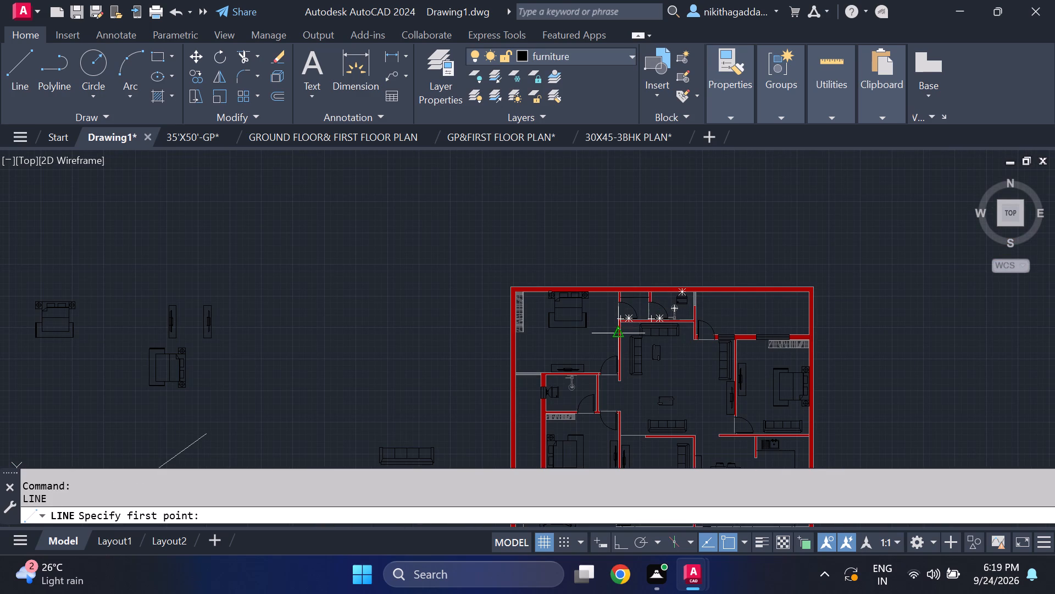
middle_click_drag(577, 293, 479, 221)
middle_click_drag(641, 320, 529, 163)
scroll(567, 328, "up", 4)
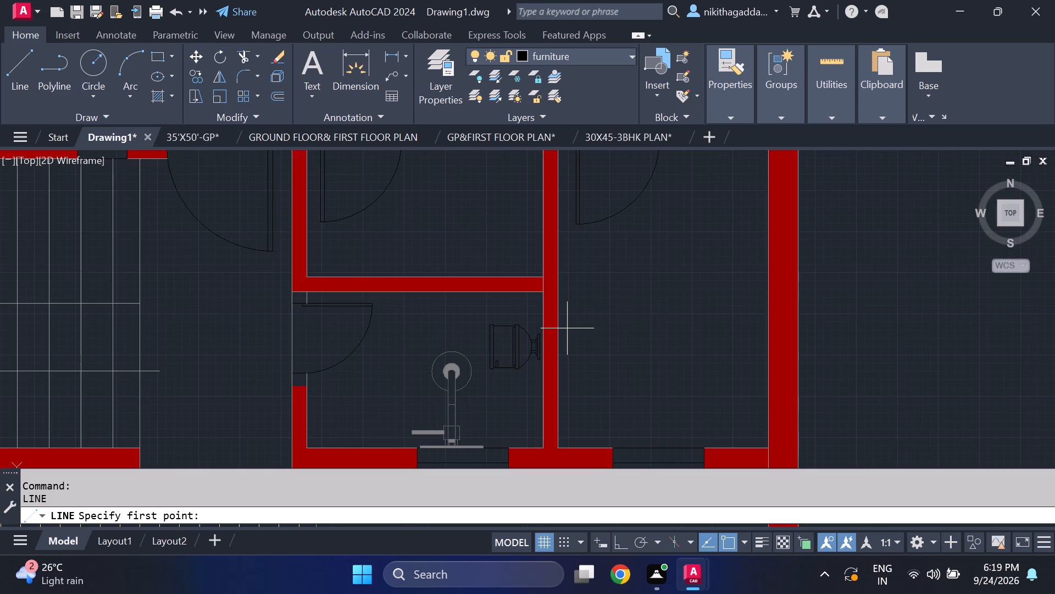
middle_click_drag(524, 279, 542, 361)
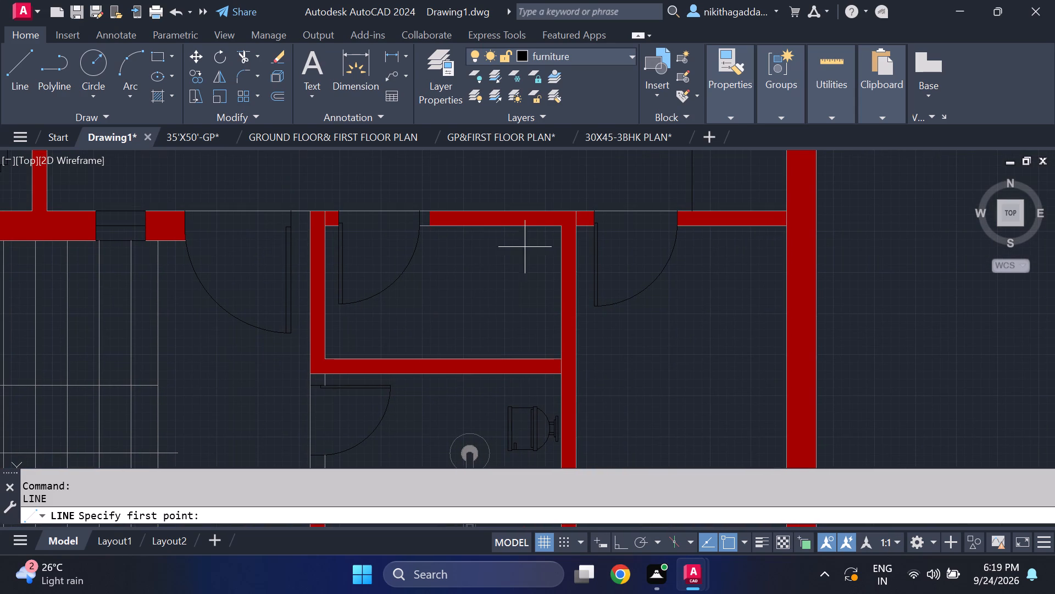
left_click(536, 230)
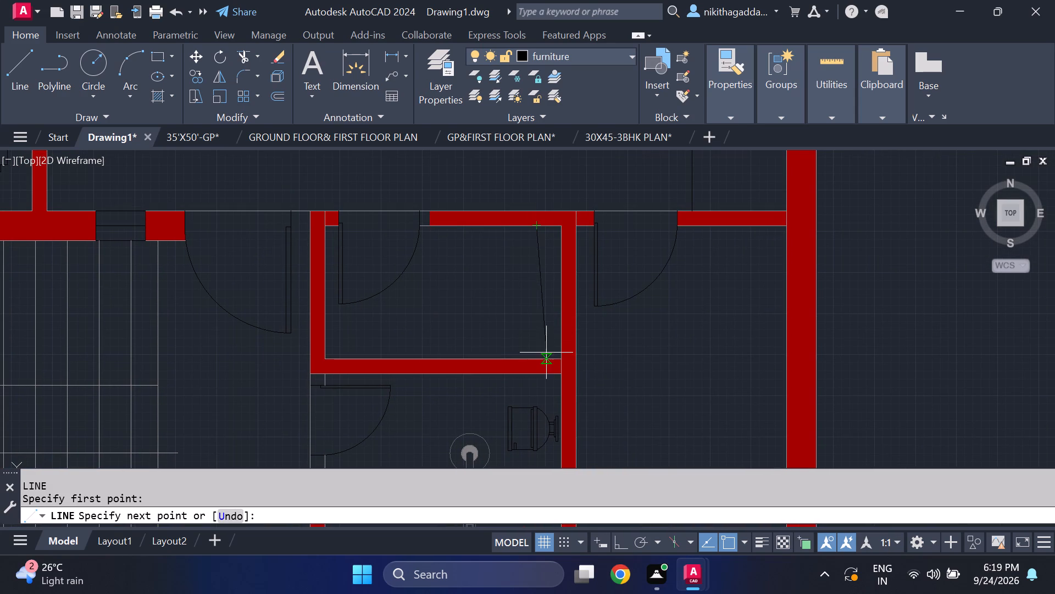
left_click(540, 358)
key("Return")
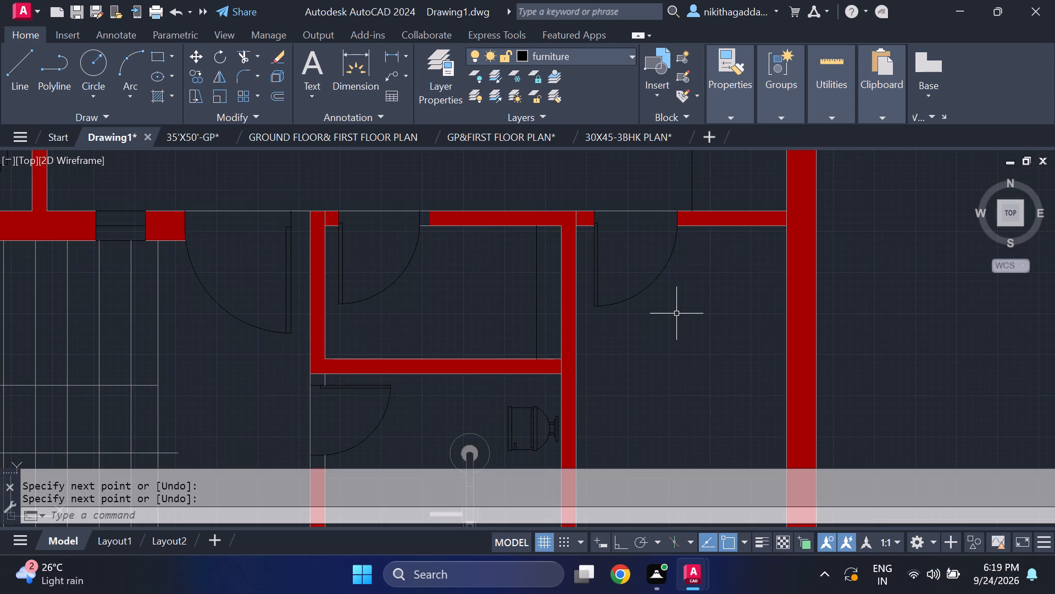
Erase all the spare furniture blocks and the stray diagonal line lying outside the floor plan, to its left.
scroll(685, 321, "down", 3)
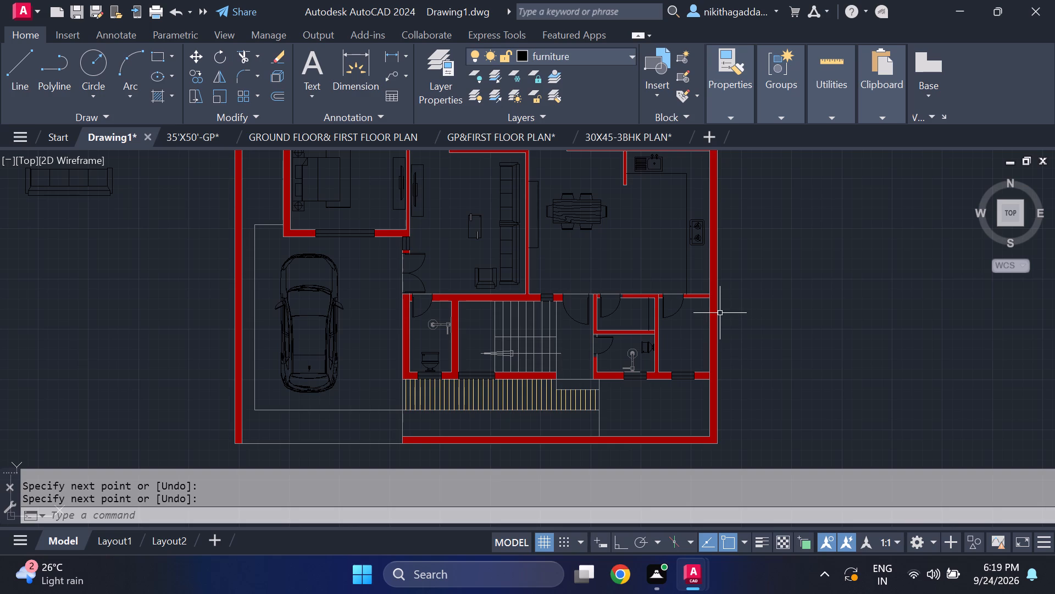
scroll(686, 306, "down", 2)
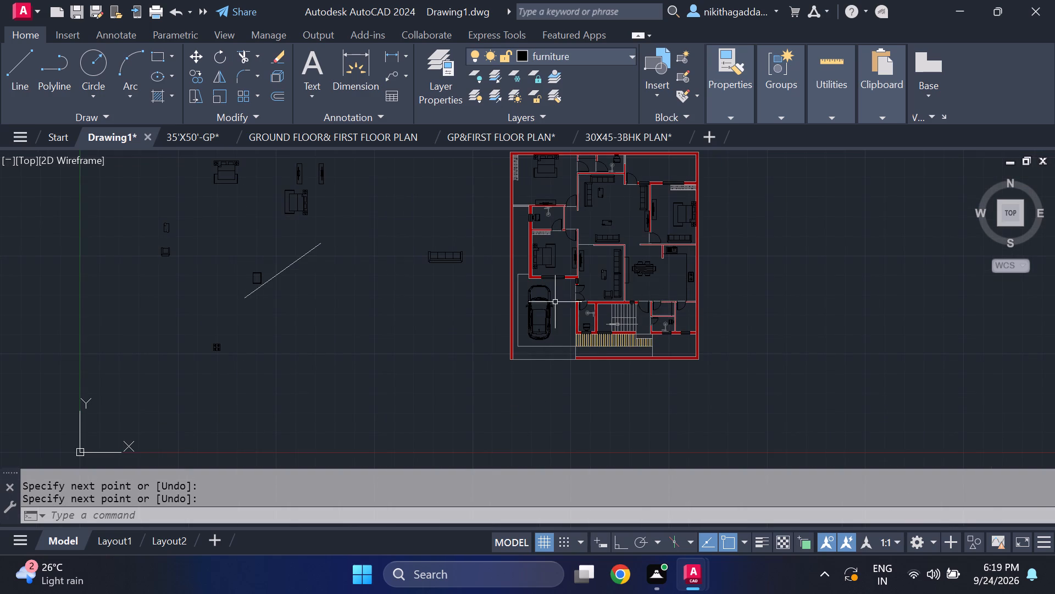
scroll(576, 260, "up", 1)
scroll(336, 279, "down", 1)
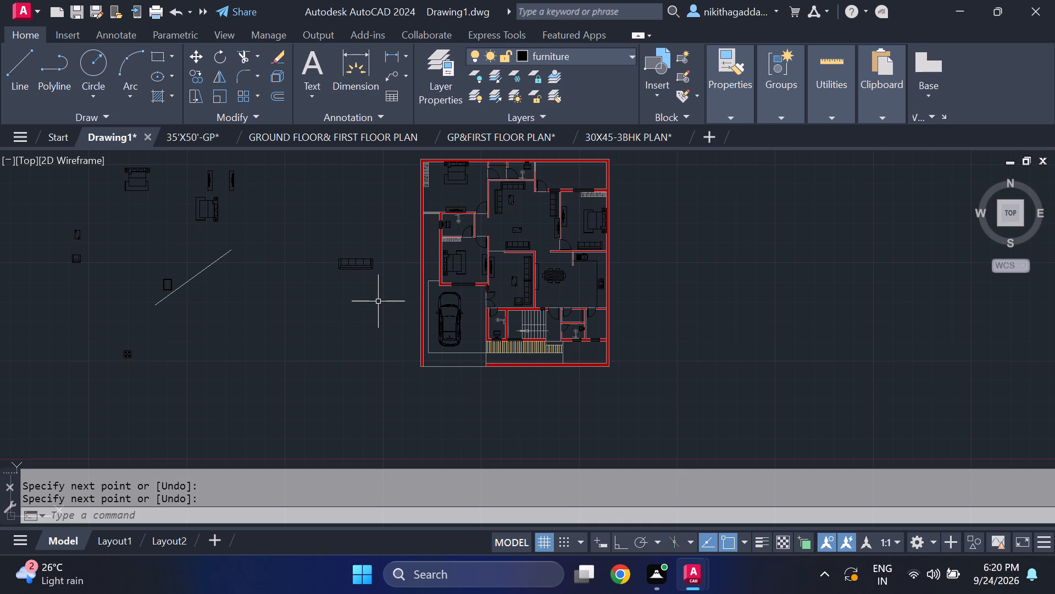
middle_click_drag(380, 302, 443, 327)
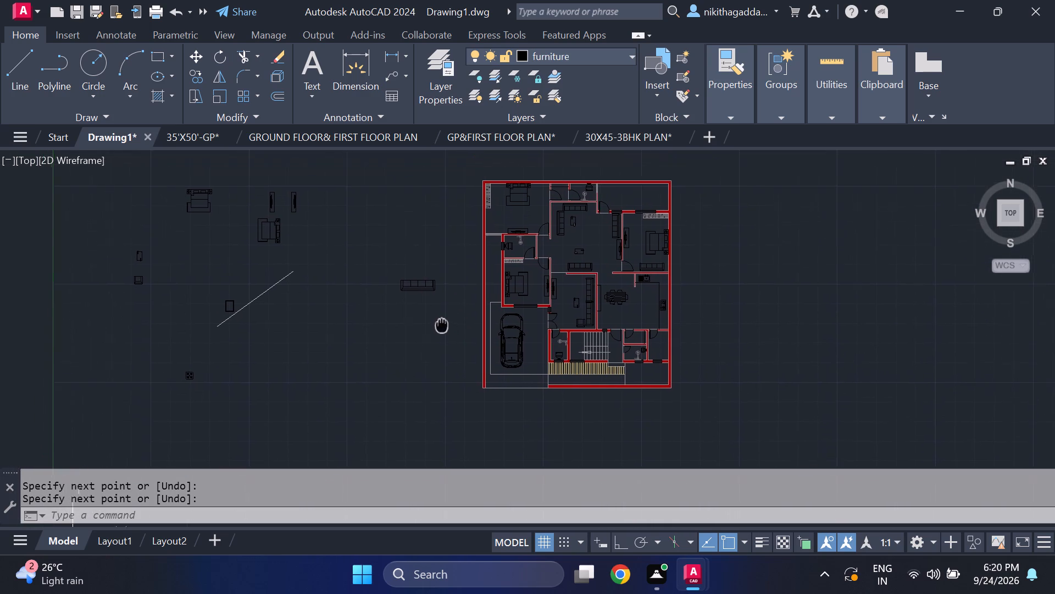
middle_click_drag(443, 327, 532, 354)
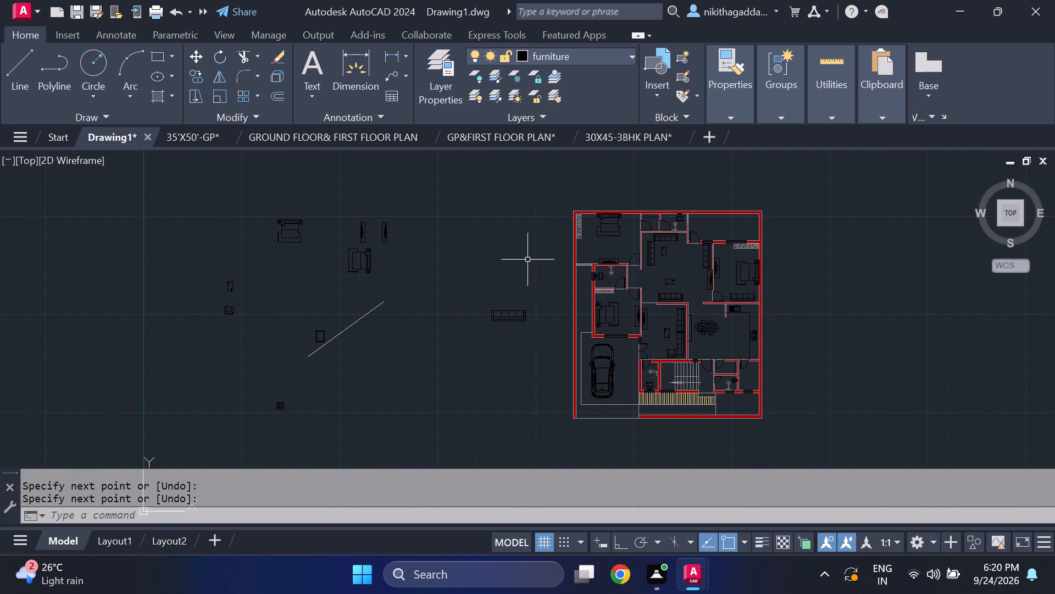
left_click(524, 271)
left_click(221, 441)
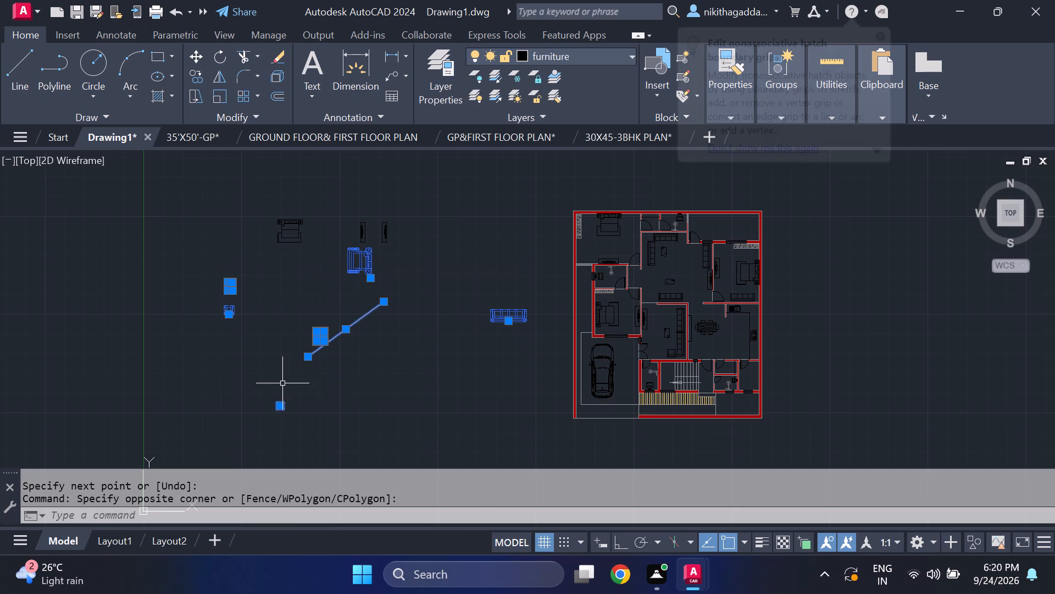
left_click_drag(445, 205, 425, 221)
left_click(104, 367)
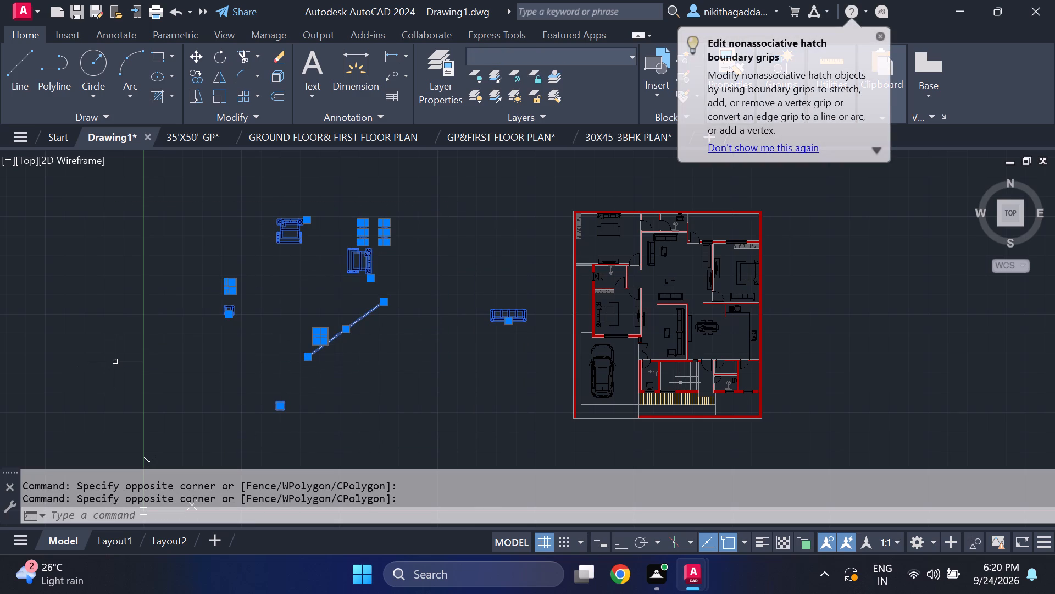
key("Delete")
scroll(102, 301, "down", 2)
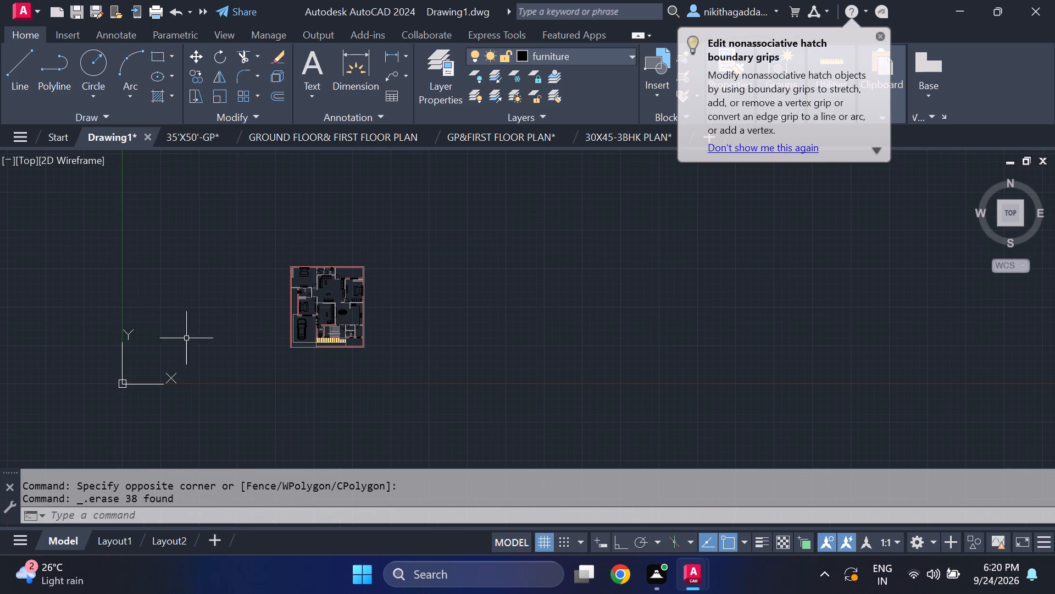
middle_click_drag(369, 218, 391, 358)
left_click_drag(472, 252, 384, 281)
left_click(100, 342)
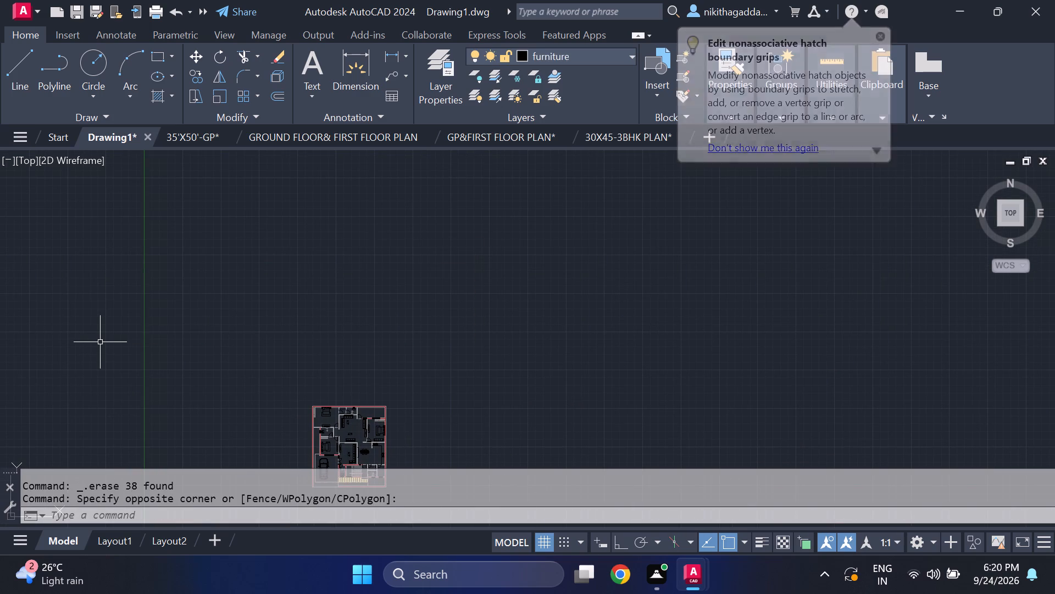
key("Delete")
Examine the upper half of the floor plan, including the small room with the new shelf line, the bathrooms and the bedroom.
middle_click_drag(332, 377, 281, 301)
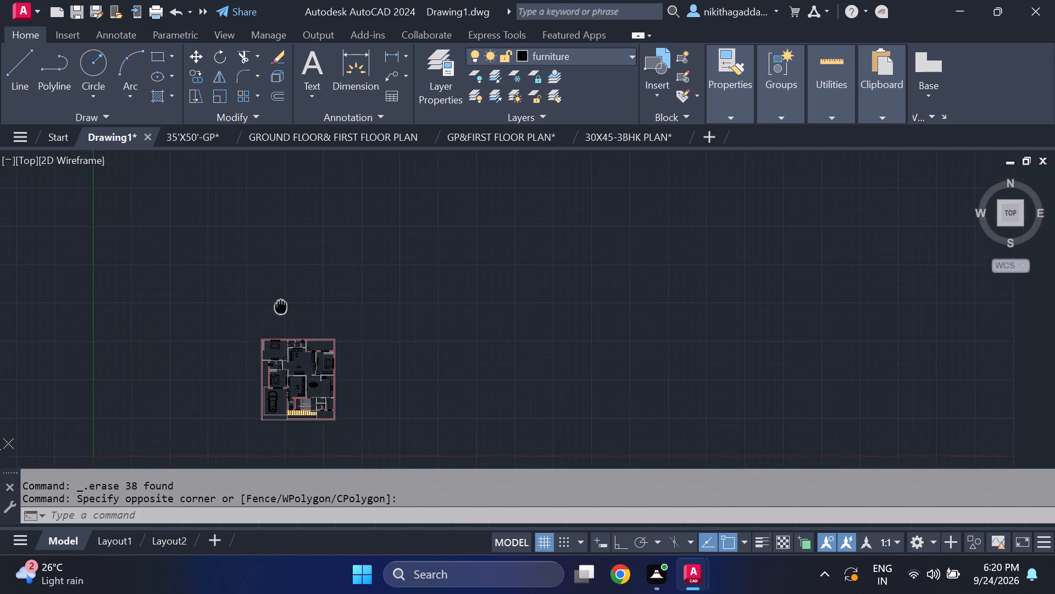
middle_click_drag(281, 301, 298, 245)
scroll(298, 332, "up", 2)
scroll(301, 201, "up", 3)
scroll(352, 267, "down", 1)
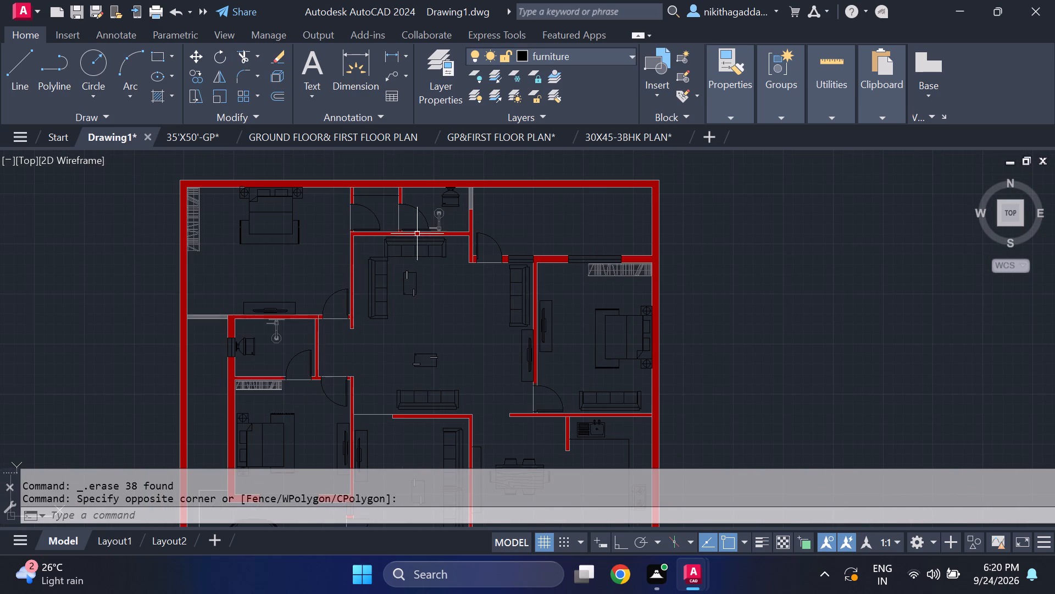
middle_click_drag(346, 251, 352, 296)
scroll(390, 212, "up", 1)
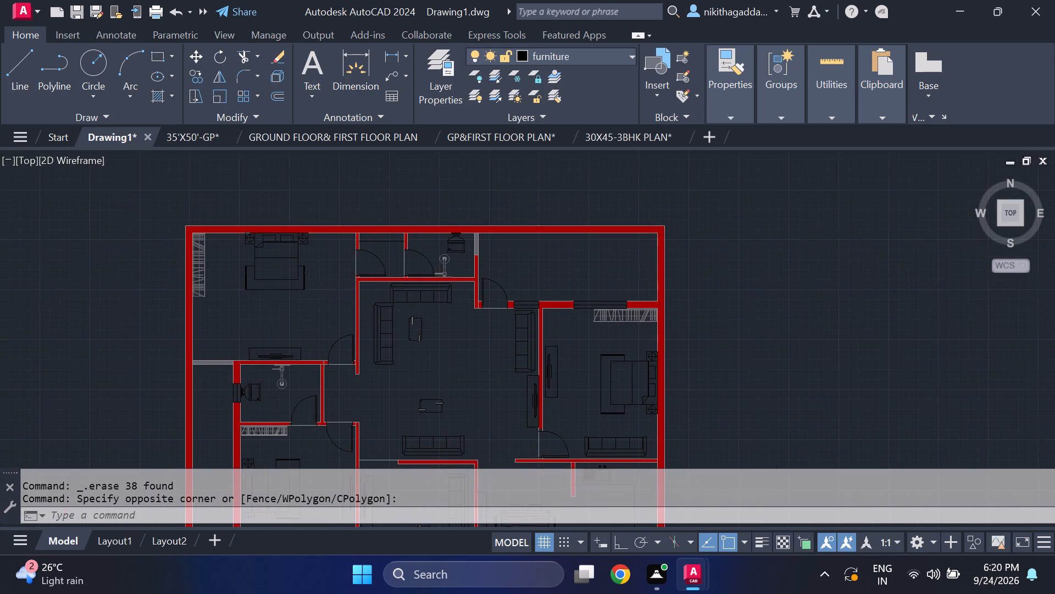
scroll(390, 212, "up", 1)
scroll(364, 276, "up", 1)
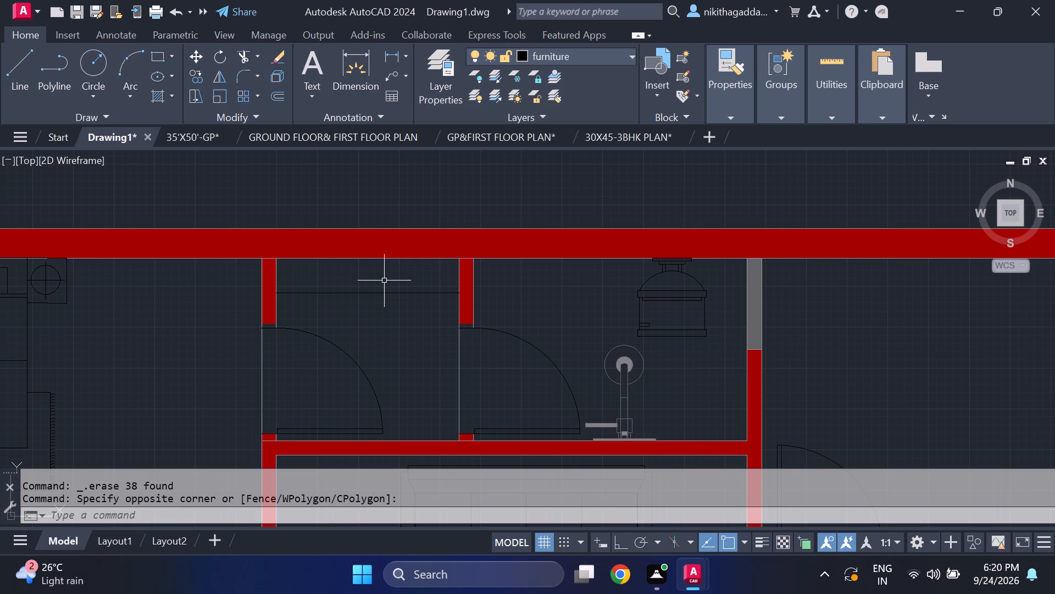
left_click_drag(387, 282, 374, 299)
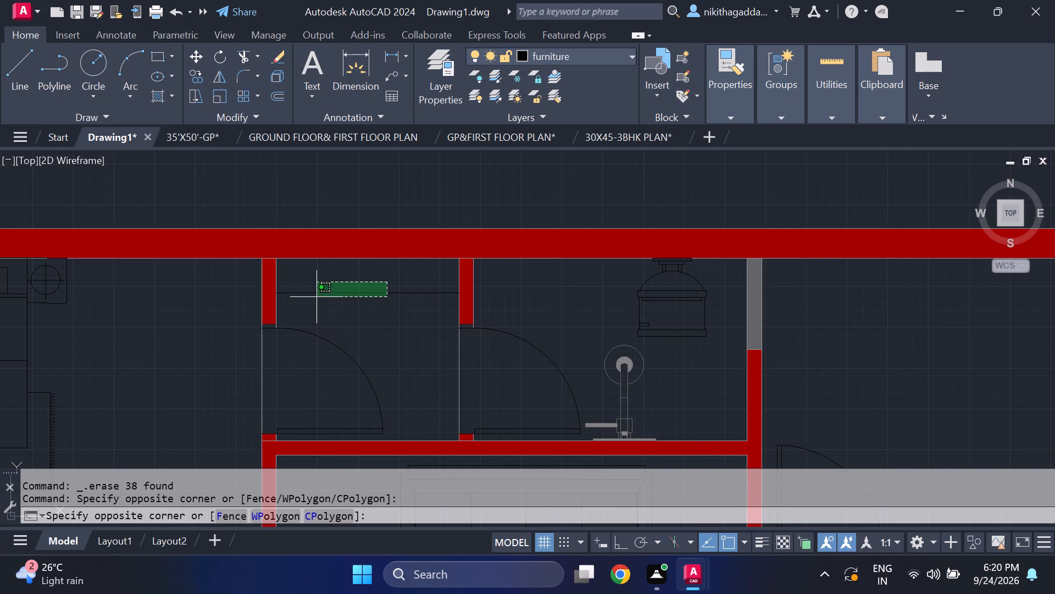
left_click(332, 274)
scroll(362, 283, "down", 3)
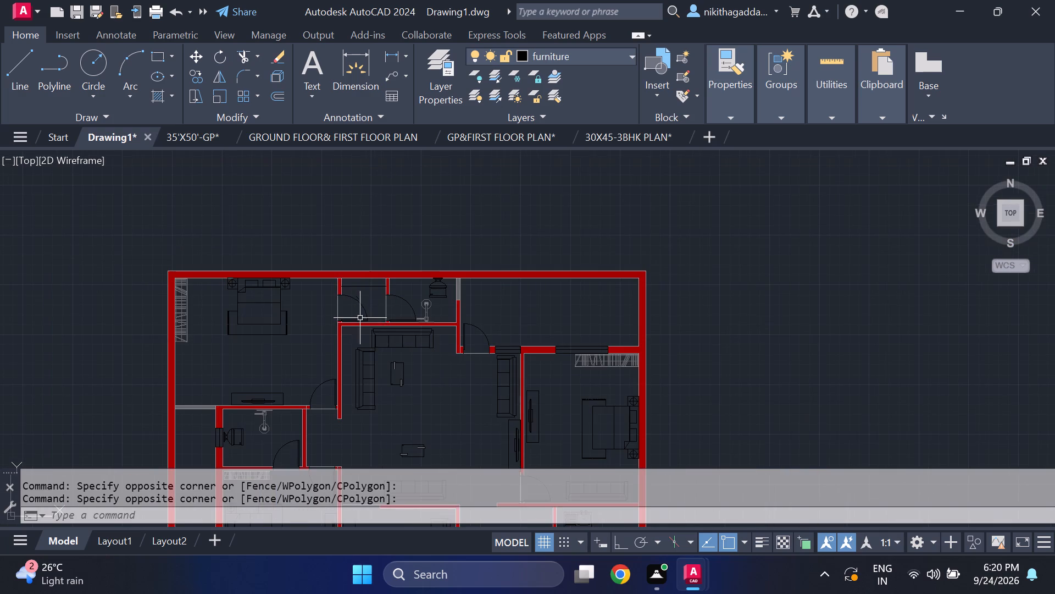
middle_click_drag(386, 372, 392, 284)
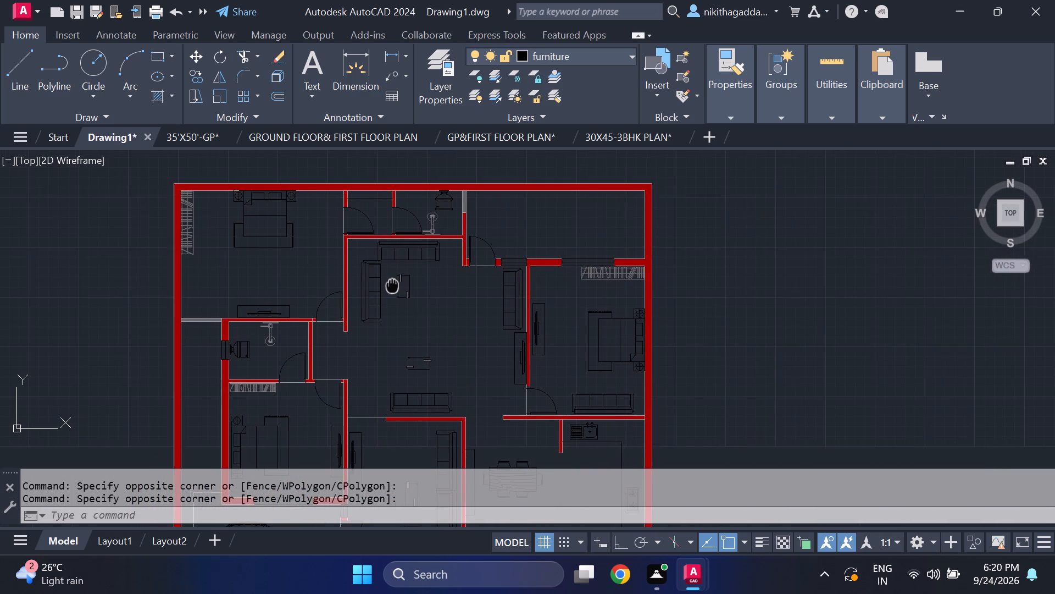
middle_click_drag(392, 284, 425, 287)
scroll(186, 300, "up", 2)
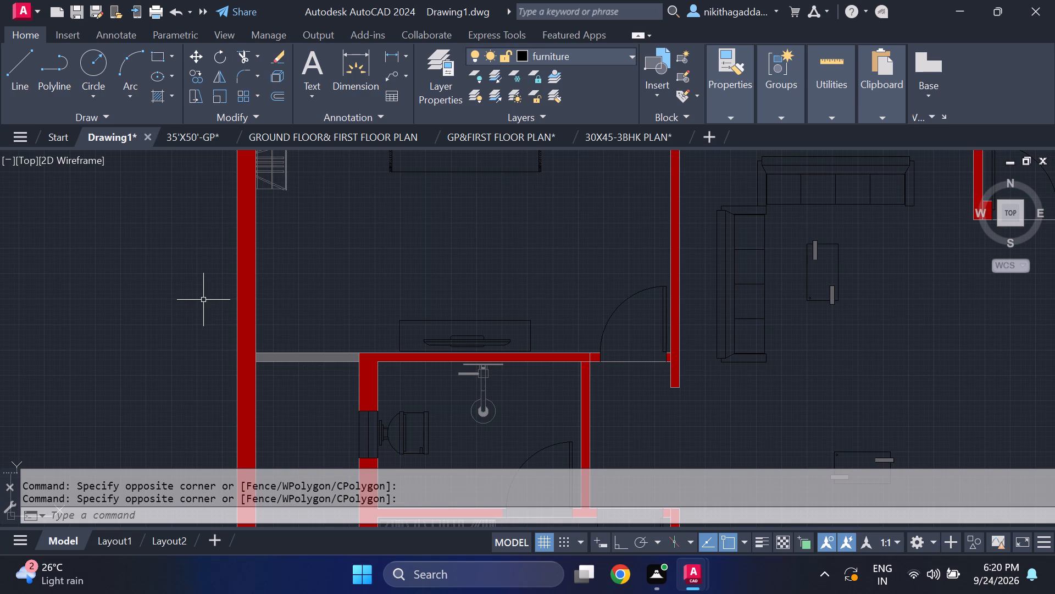
Draw a rectangular table outline about 3' wide in the bedroom's lower-left corner, from the side wall down to the grey lower wall.
key("l")
key("Return")
scroll(223, 271, "up", 1)
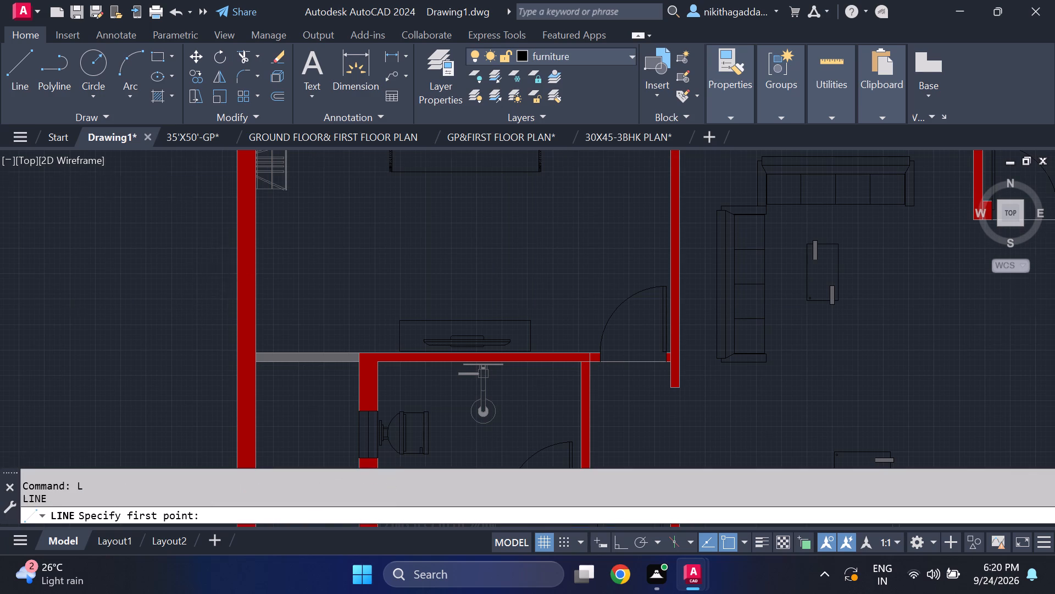
scroll(223, 271, "up", 1)
scroll(320, 316, "down", 3)
middle_click_drag(363, 343, 341, 327)
scroll(326, 329, "up", 1)
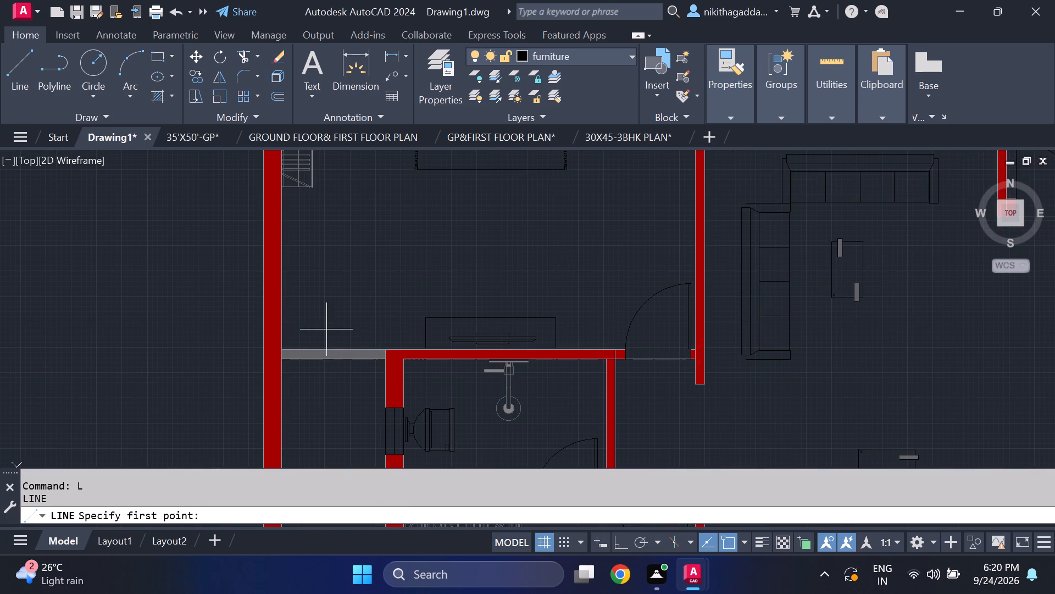
left_click(285, 314)
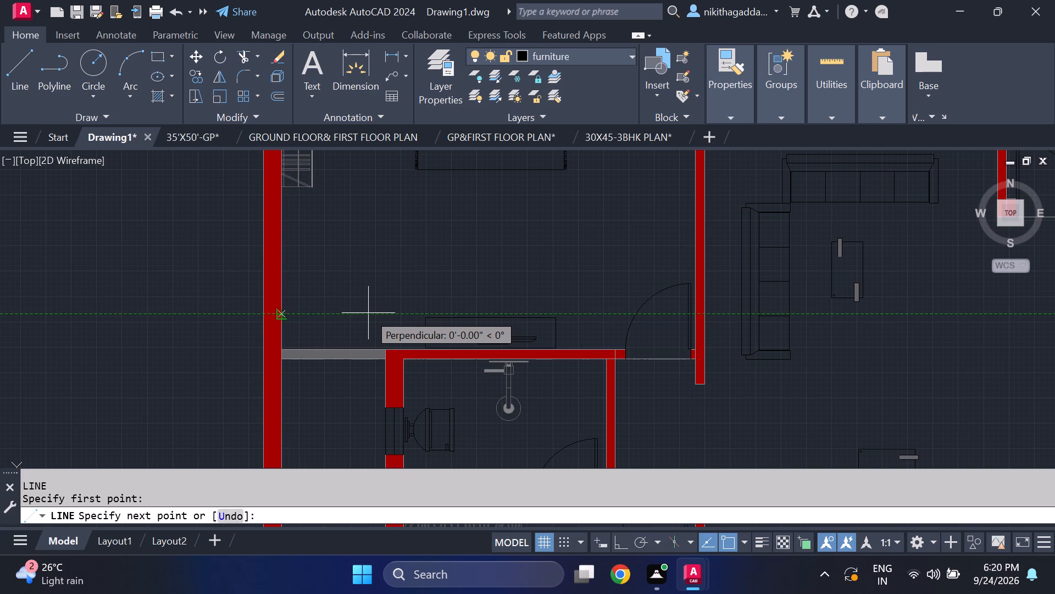
left_click(365, 315)
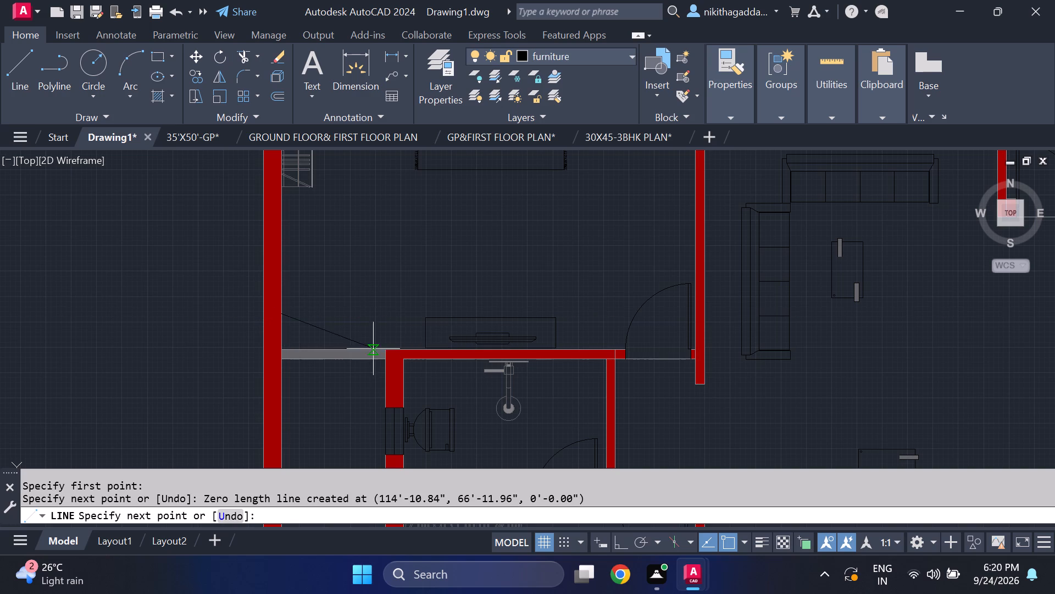
key("F8")
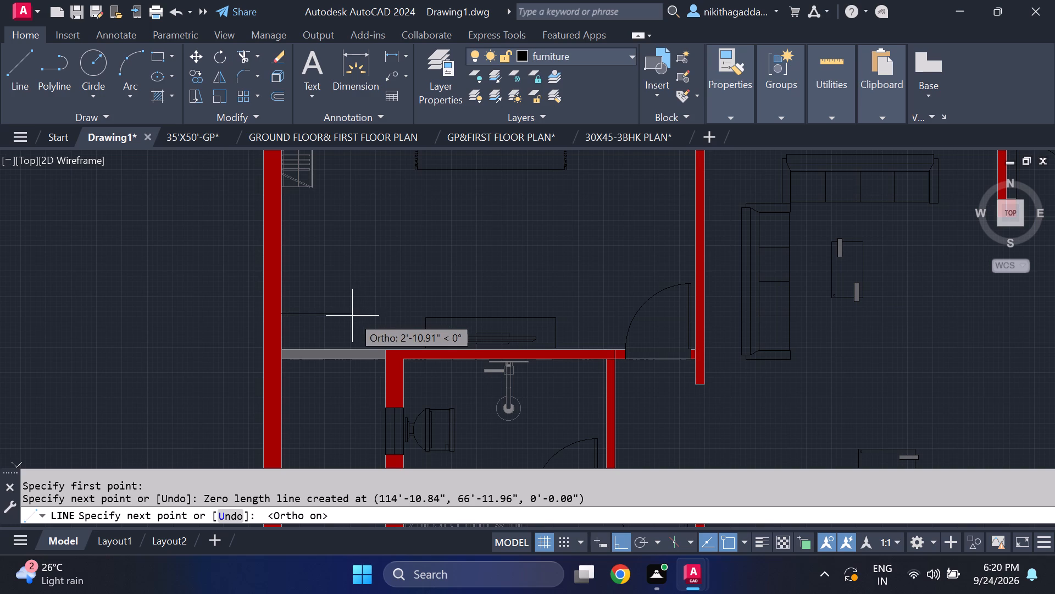
left_click(356, 313)
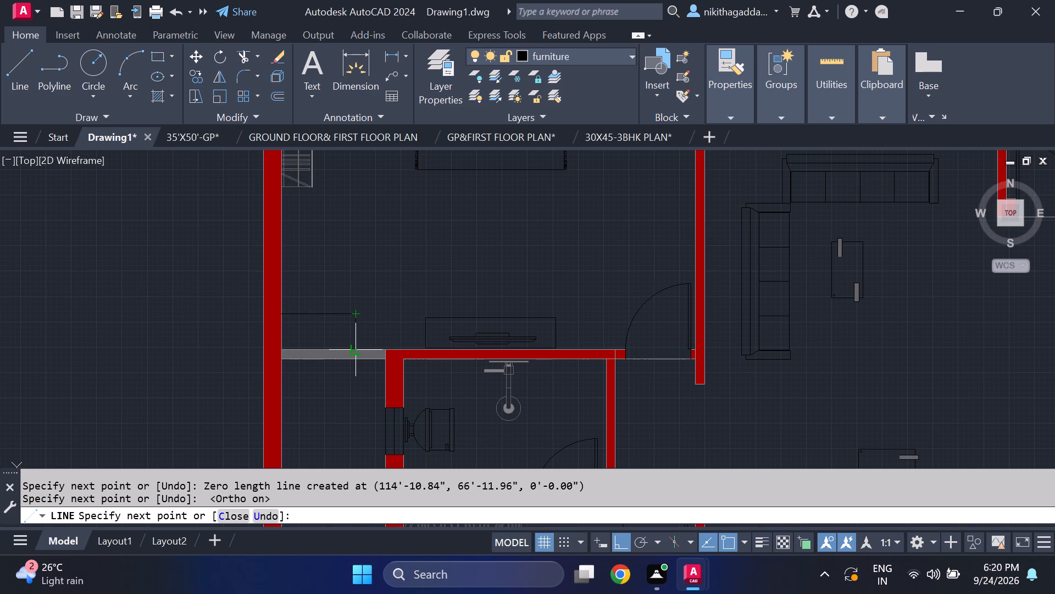
scroll(356, 347, "up", 3)
left_click(353, 359)
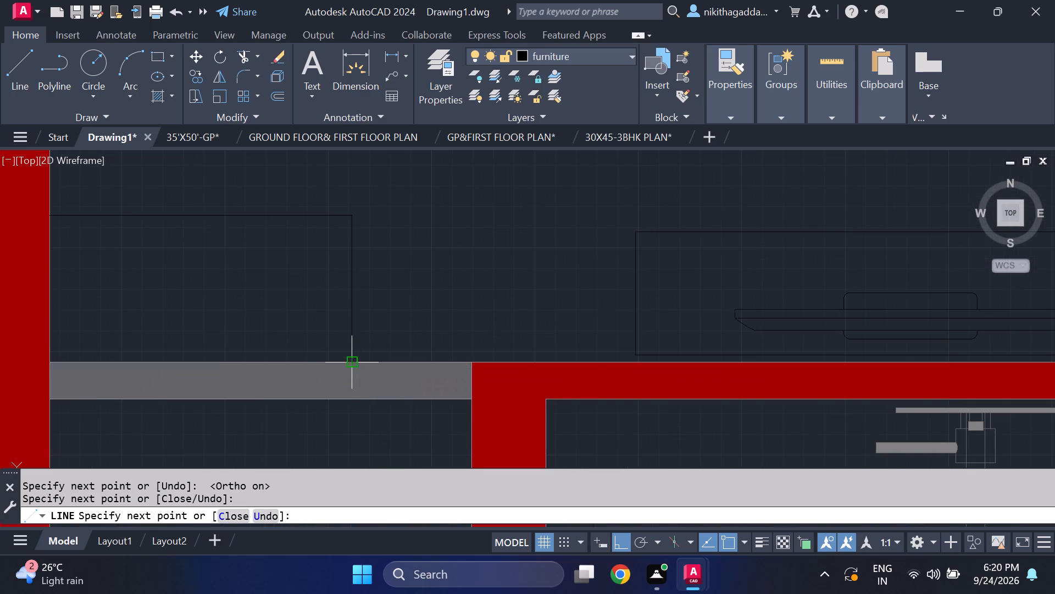
key("Return")
Copy the television from the bedroom's TV unit straight across onto the new corner table.
scroll(474, 271, "down", 5)
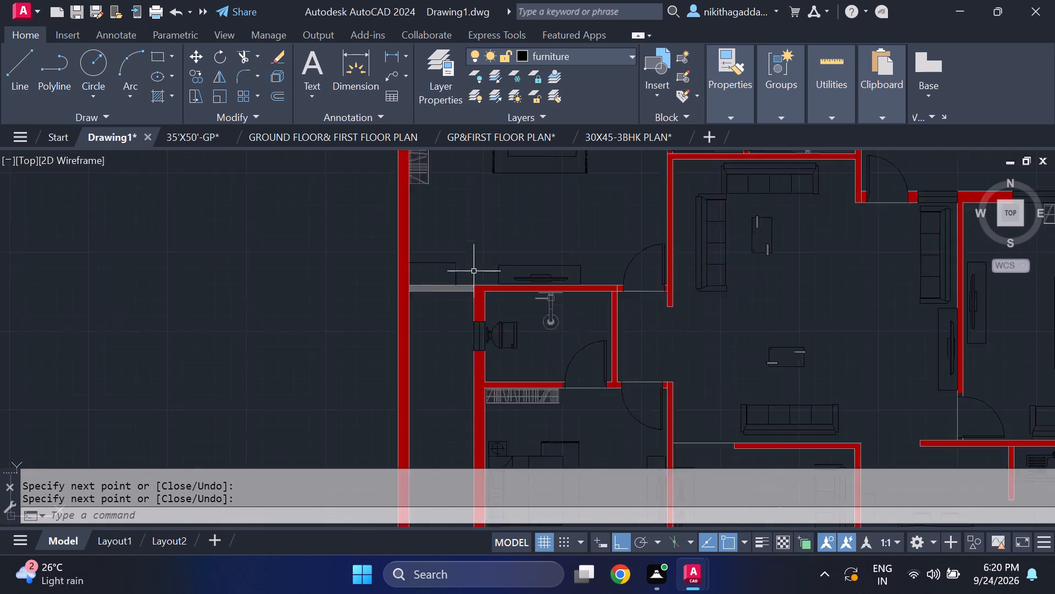
scroll(455, 277, "up", 3)
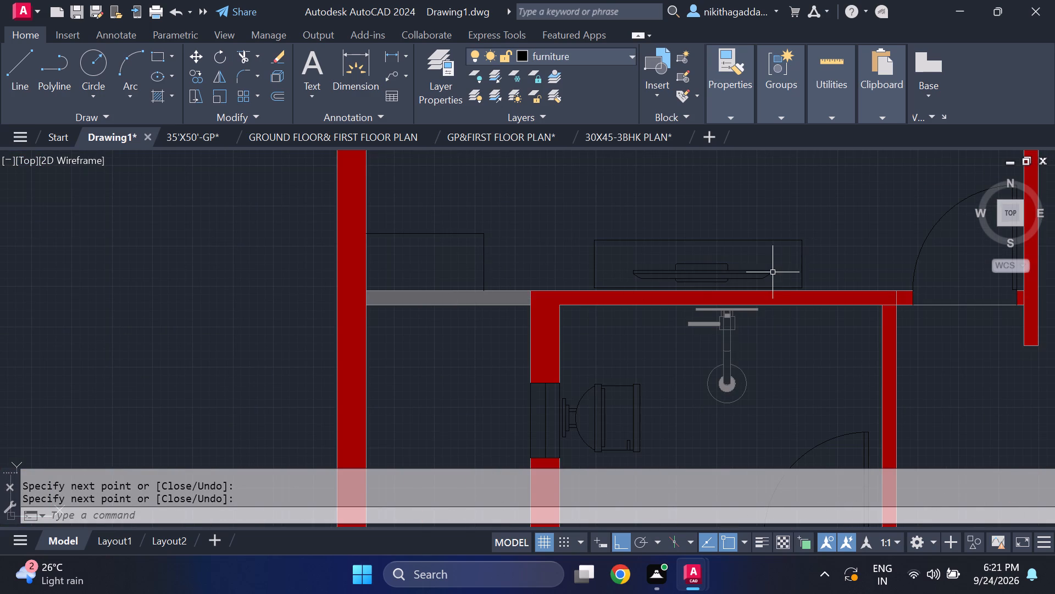
scroll(773, 272, "up", 1)
left_click_drag(758, 251, 741, 255)
left_click(602, 280)
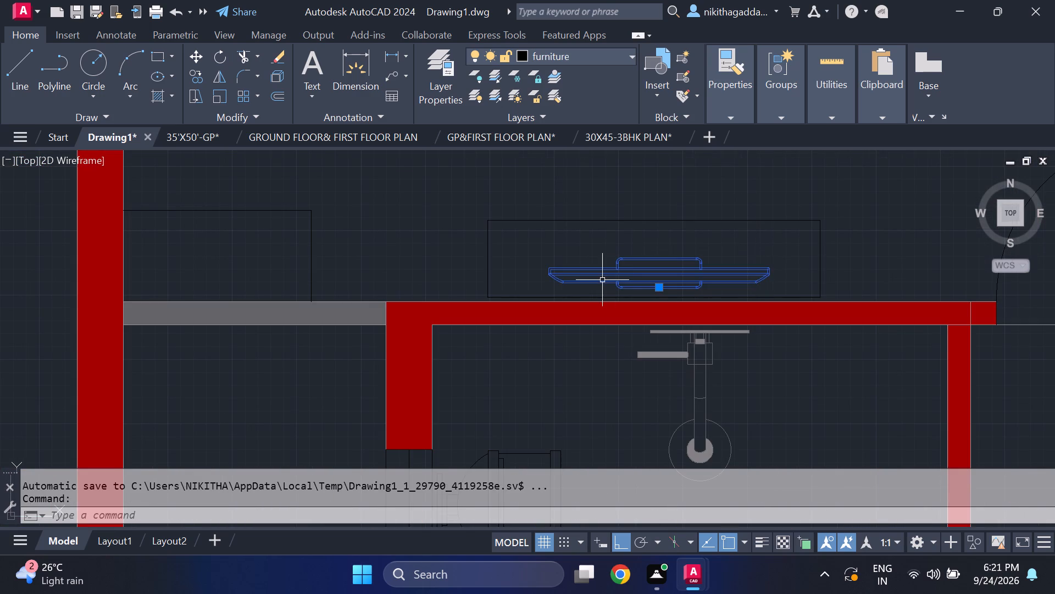
scroll(694, 280, "down", 2)
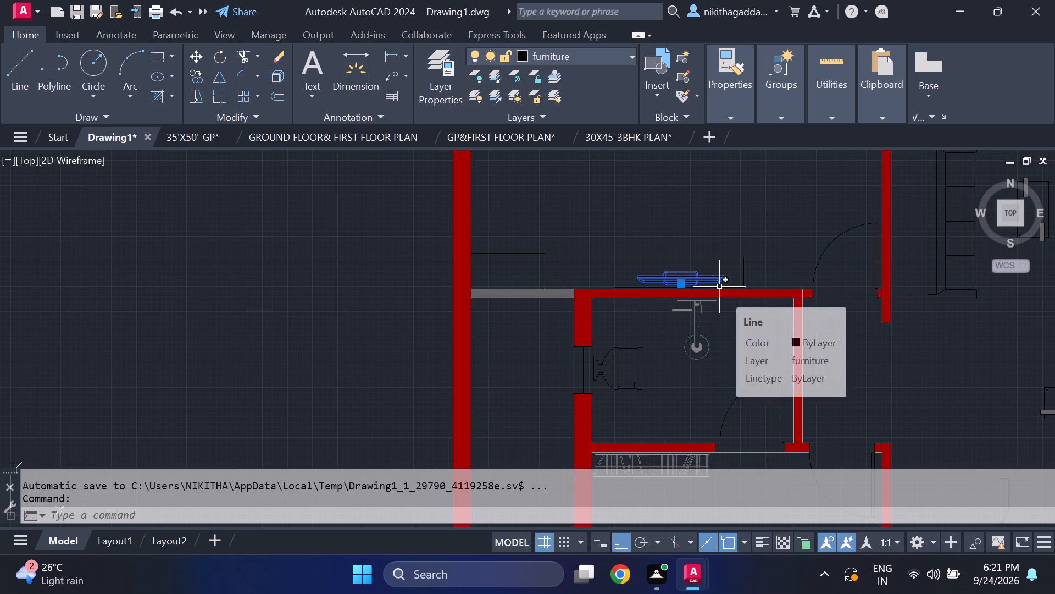
type("co")
key("Return")
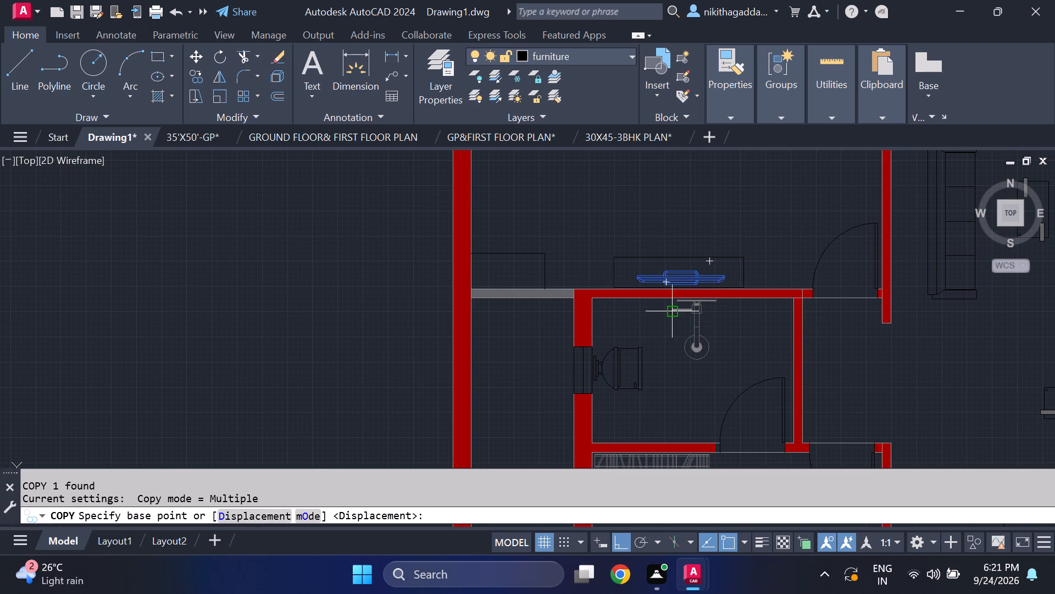
scroll(678, 313, "up", 1)
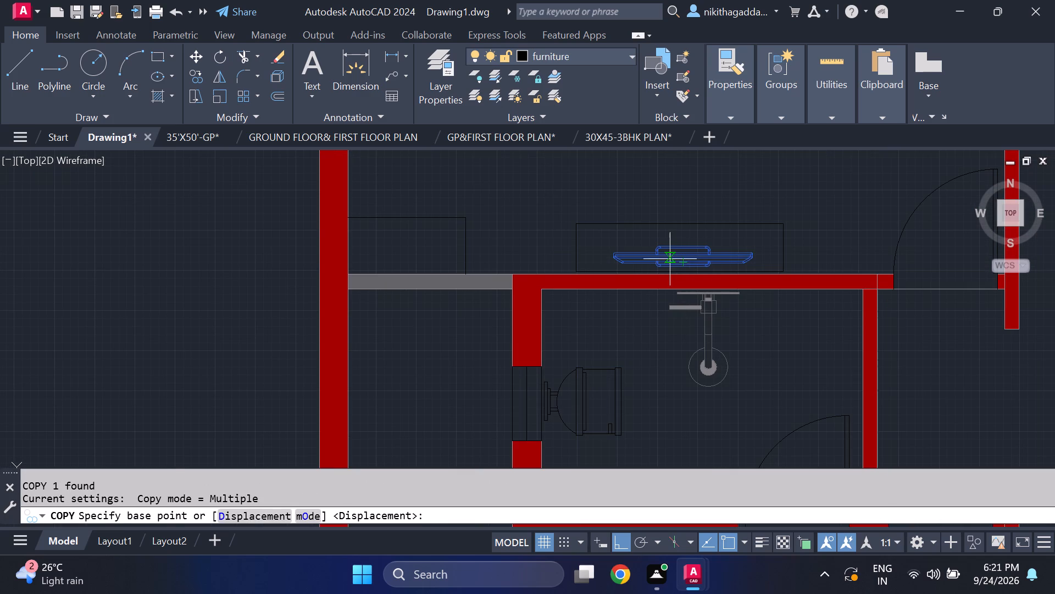
left_click(632, 252)
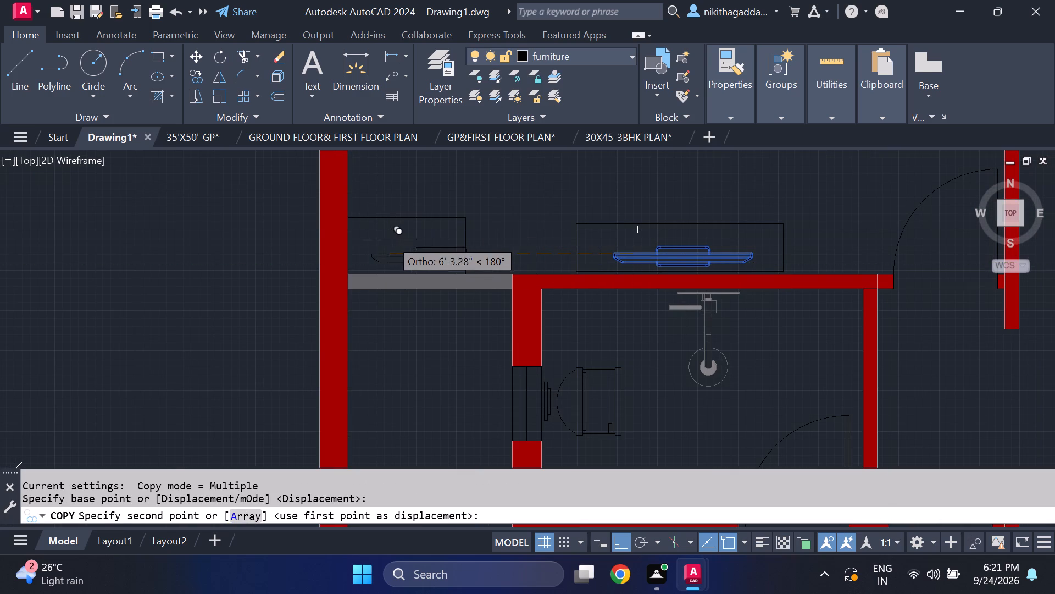
left_click(387, 235)
key("Escape")
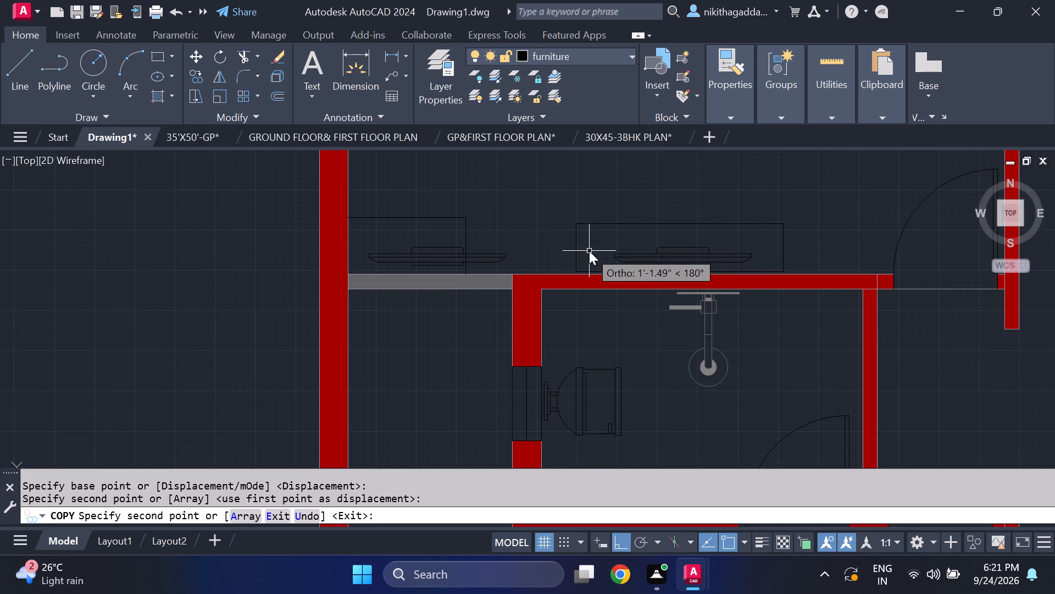
Scale the copied television down so its width fits within the corner table.
left_click(424, 240)
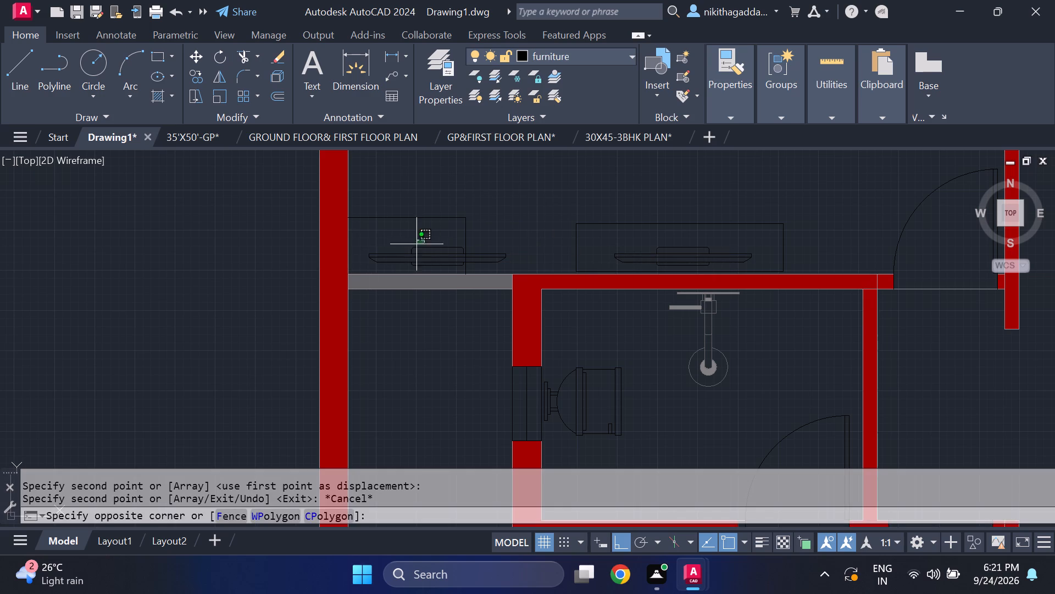
left_click(399, 258)
type("scale")
key("Return")
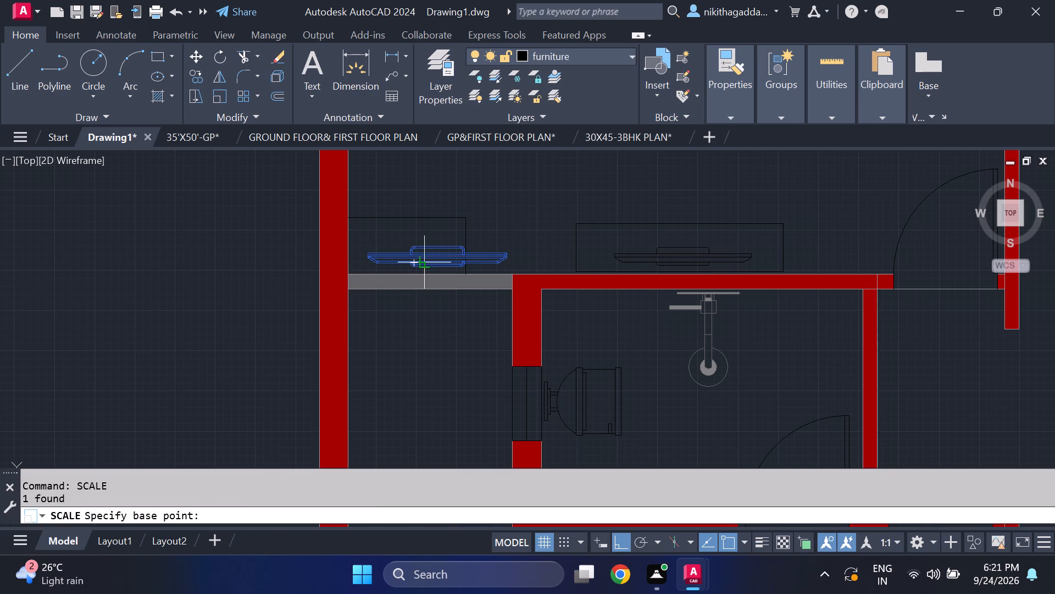
left_click(441, 252)
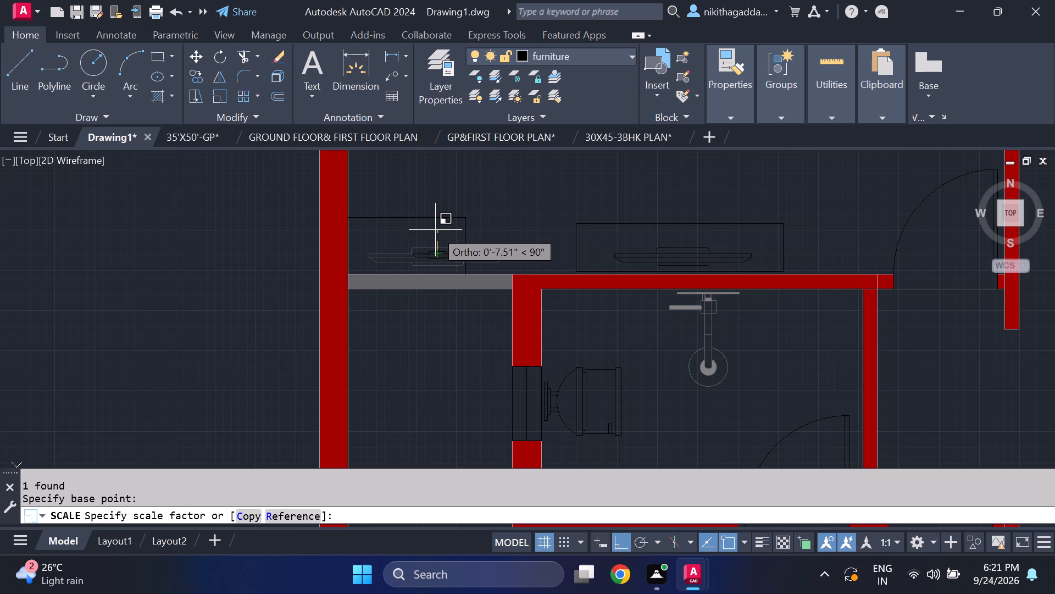
left_click(435, 230)
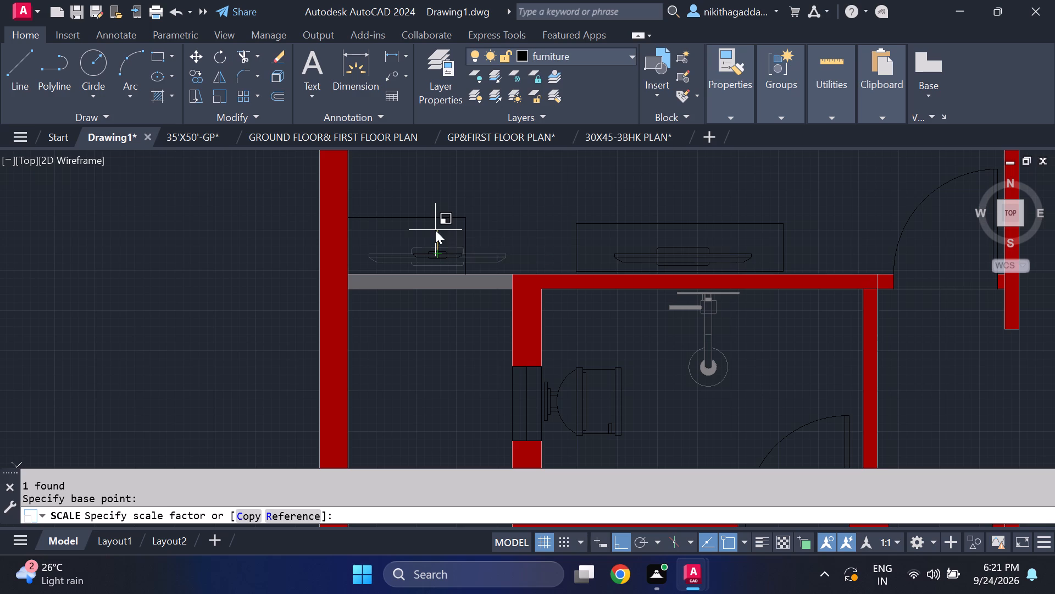
Move the reduced television about 8" horizontally toward the outer side wall, within the corner table.
left_click_drag(455, 245, 447, 251)
left_click(421, 264)
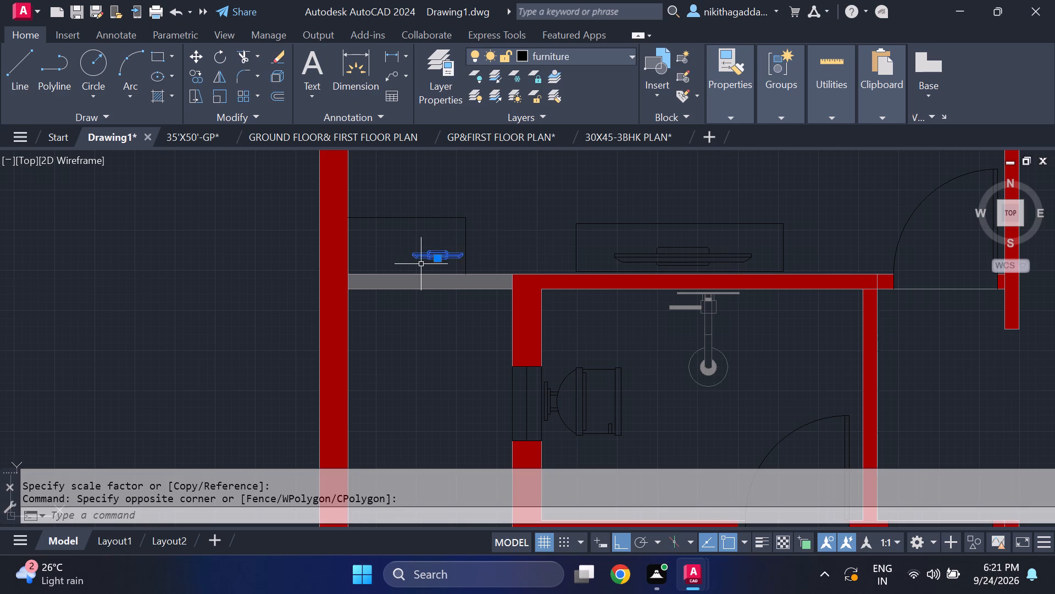
key("c")
key("BackSpace")
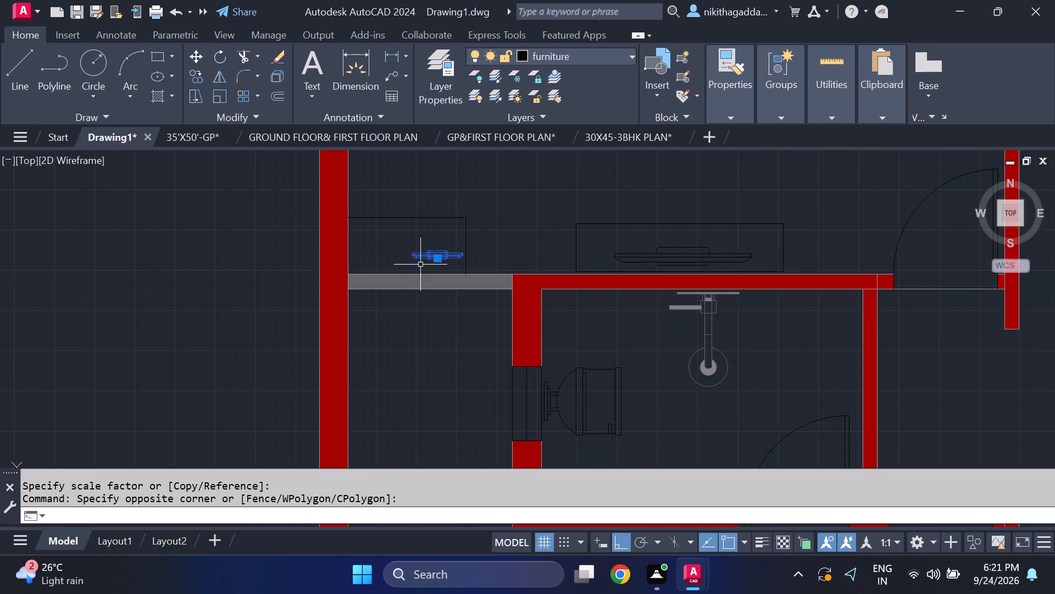
key("m")
key("Return")
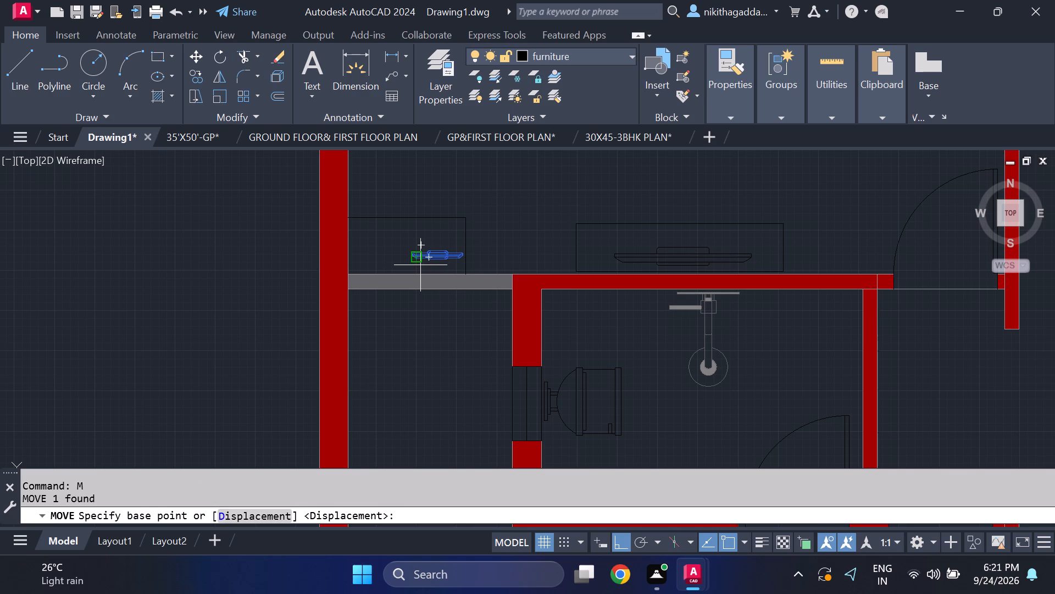
left_click(420, 265)
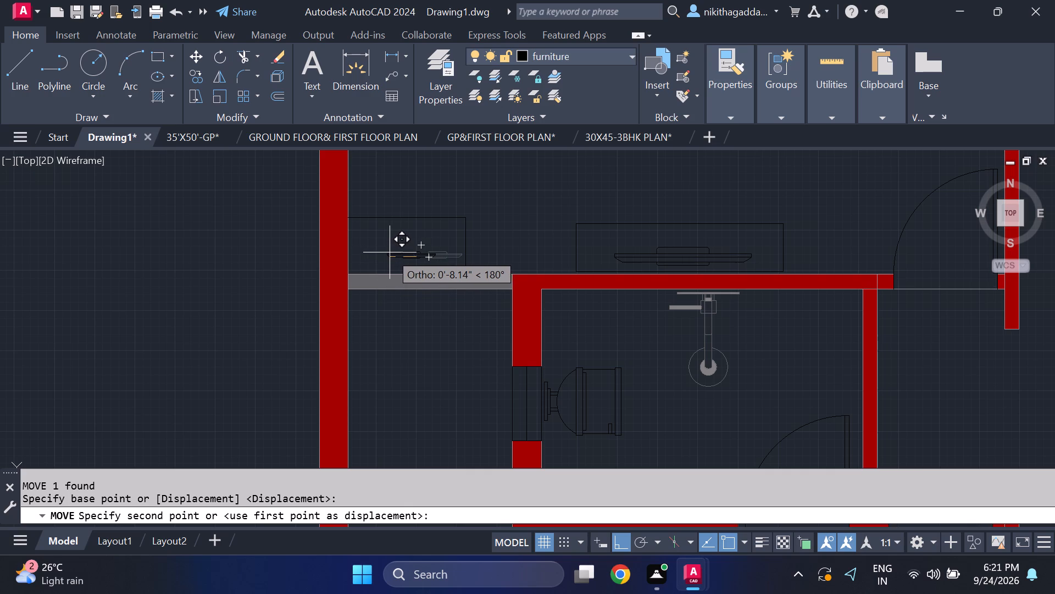
left_click(390, 252)
Move the small television slightly upward toward the middle of the corner table.
scroll(512, 244, "down", 1)
scroll(470, 254, "up", 2)
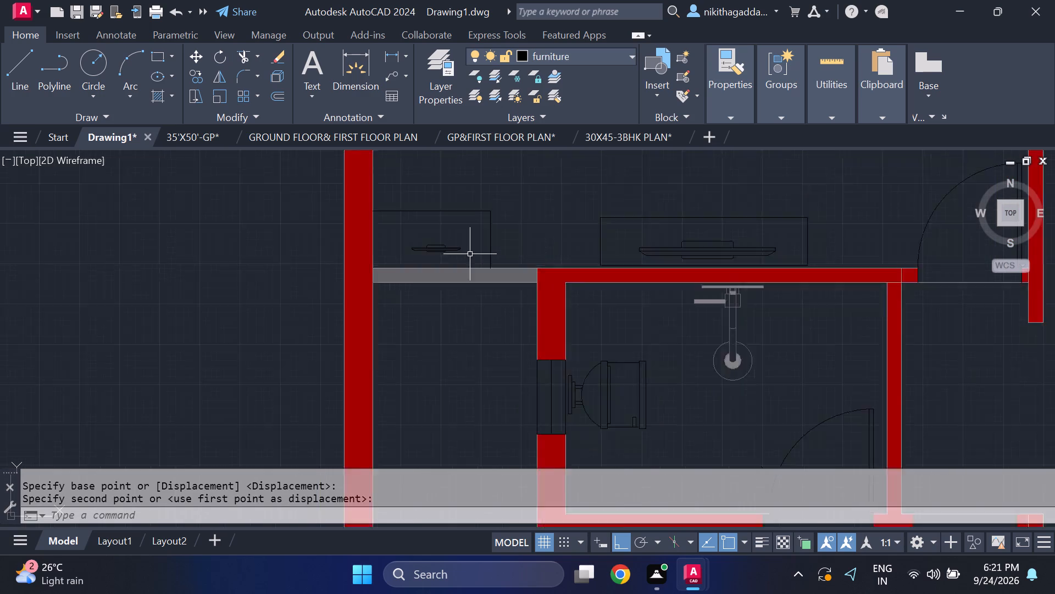
left_click_drag(452, 228, 445, 234)
left_click(385, 251)
key("m")
key("Return")
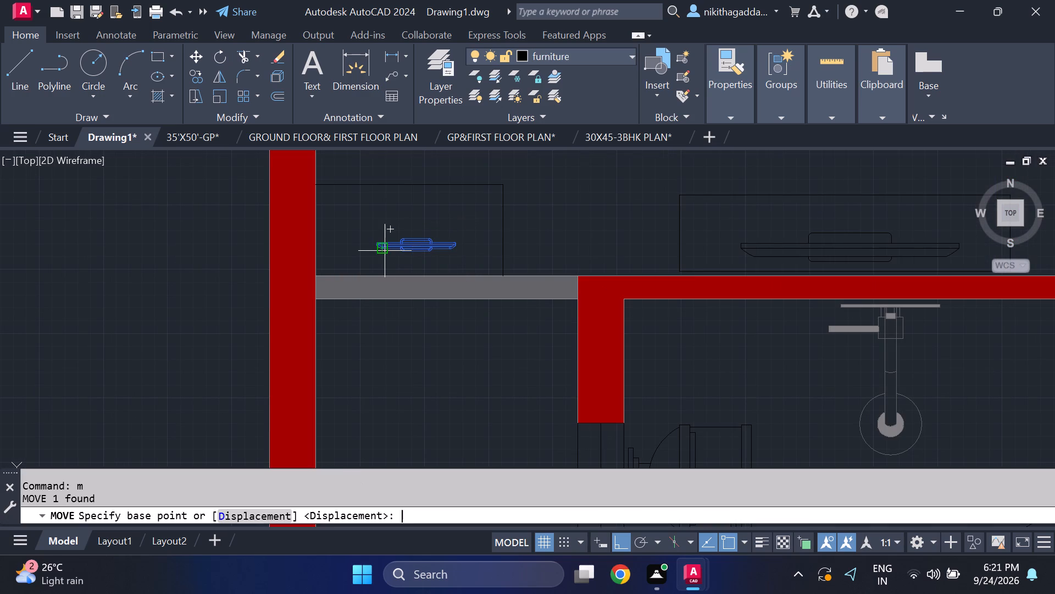
left_click(418, 240)
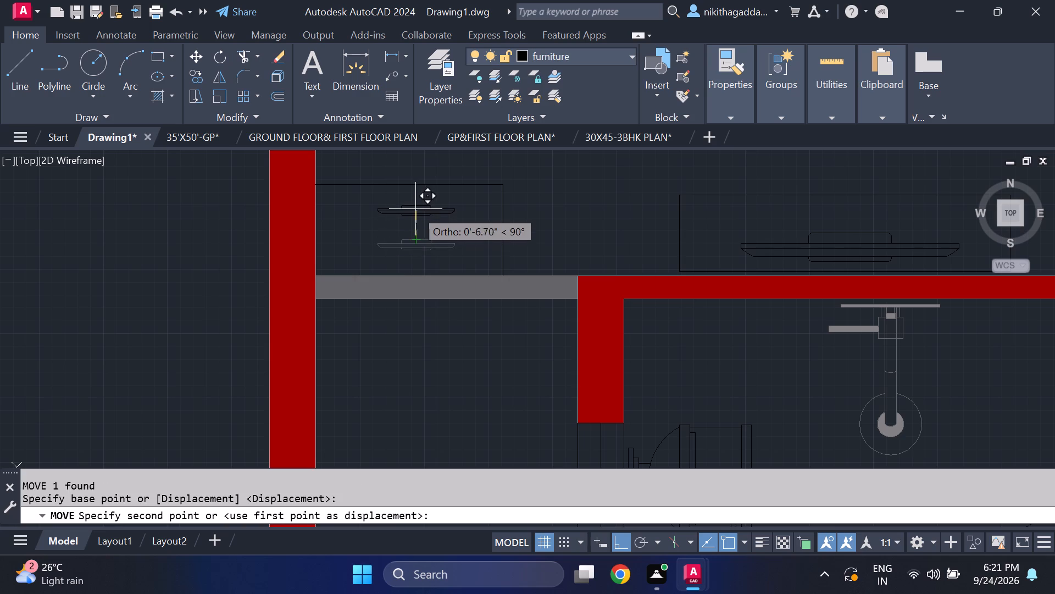
left_click(415, 228)
Draw a narrower rectangular outline above the corner table, rising about 1'-10" from its top edge and closing against the outer side wall.
scroll(443, 222, "down", 3)
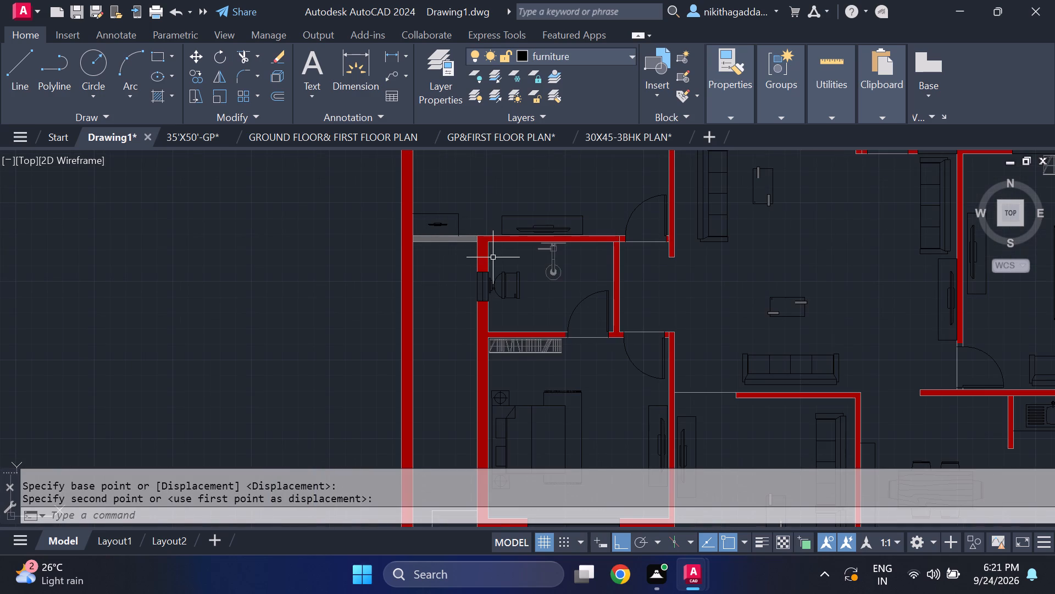
key("l")
key("Return")
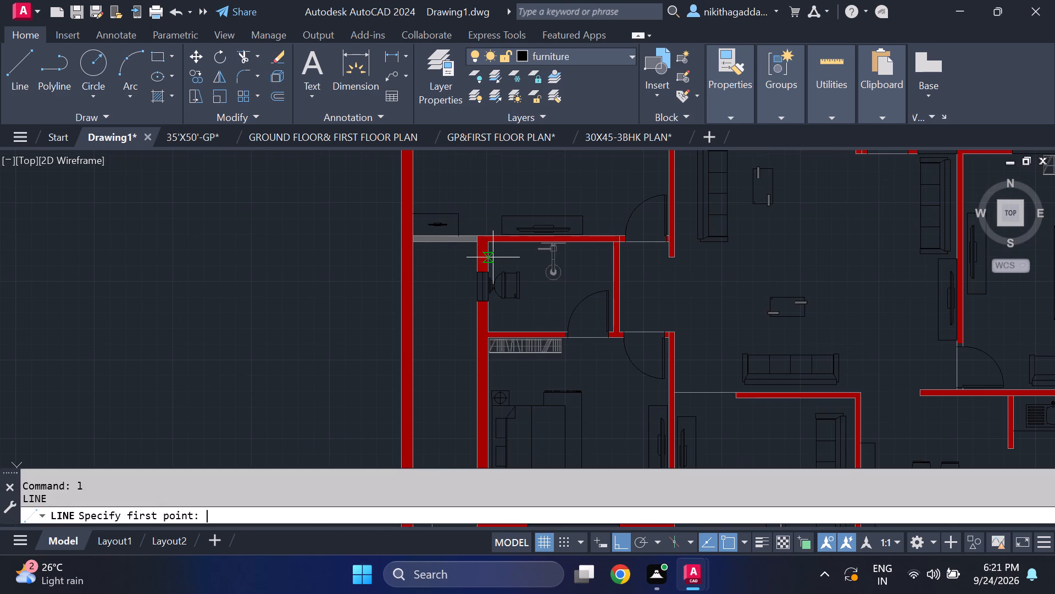
scroll(494, 251, "up", 1)
middle_click_drag(454, 237, 490, 298)
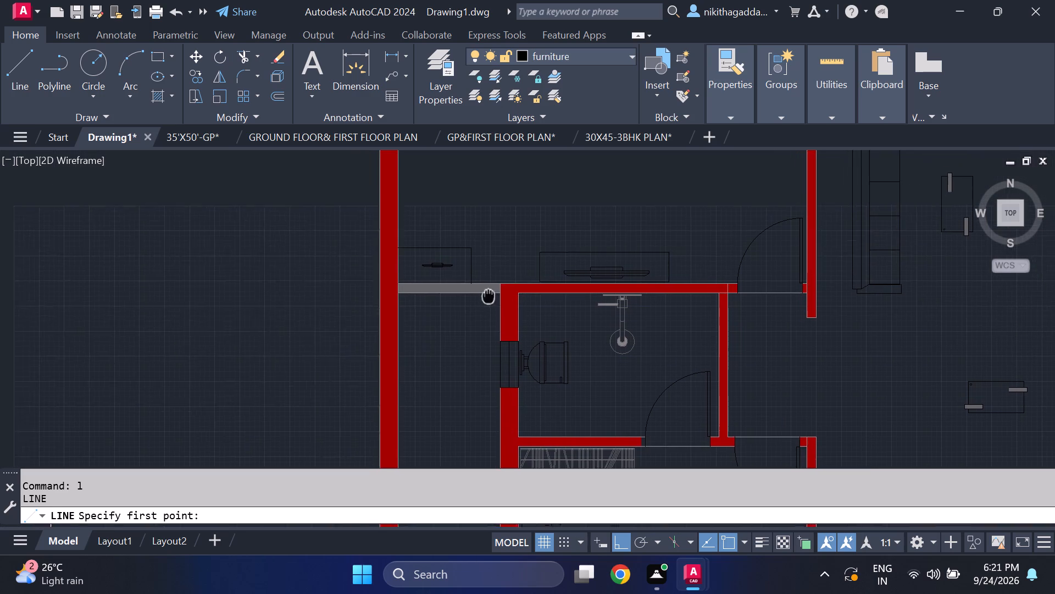
middle_click_drag(490, 298, 492, 302)
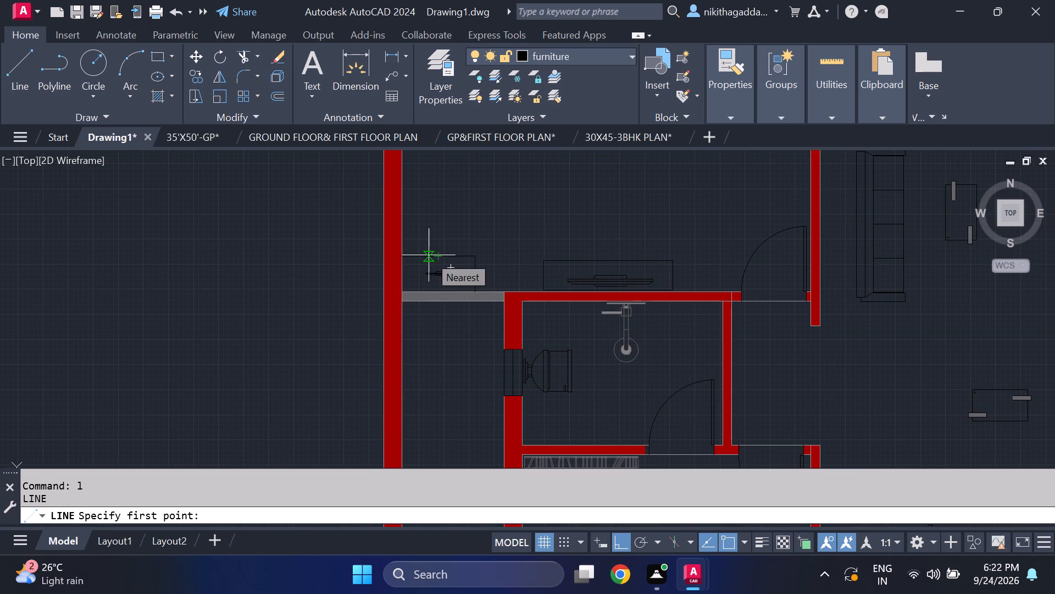
left_click(429, 255)
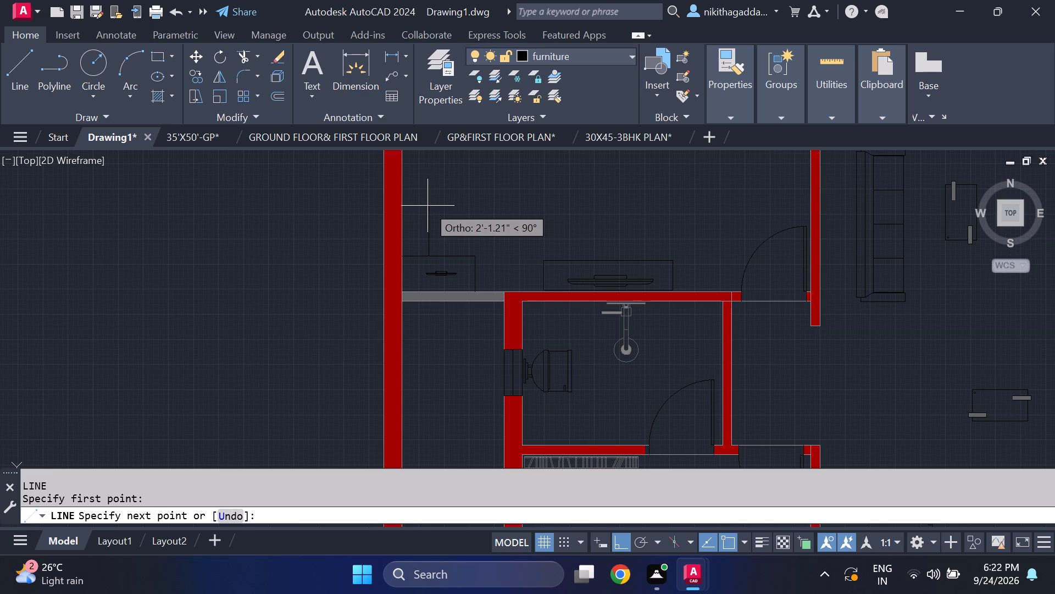
scroll(427, 206, "up", 1)
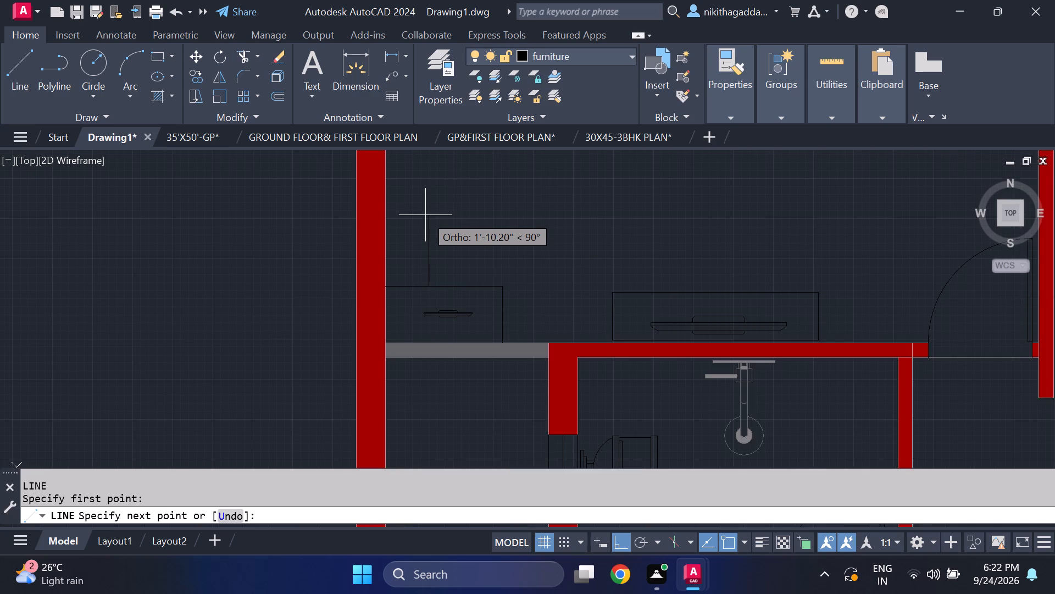
left_click(425, 215)
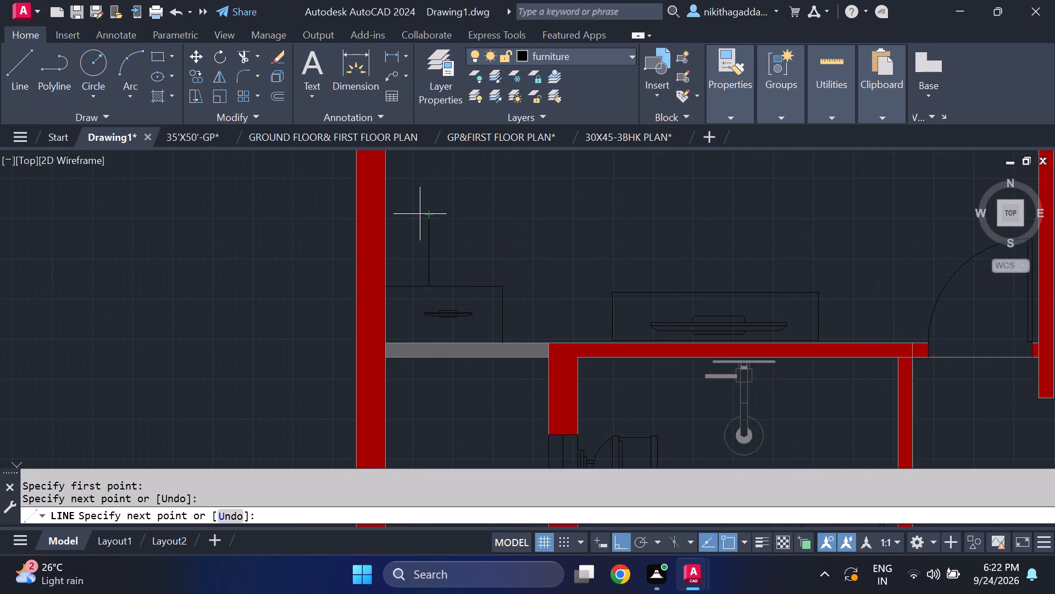
left_click(389, 219)
key("Return")
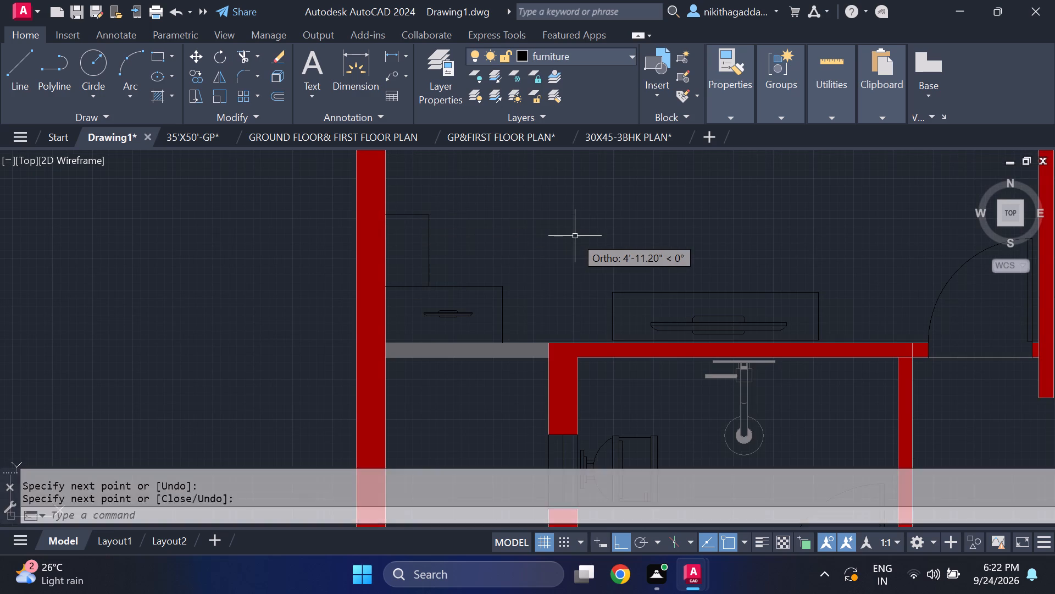
Draw a low rectangular outline about 1'-8" wide on the corner table's top edge, beside the narrower wall-side unit.
key("Return")
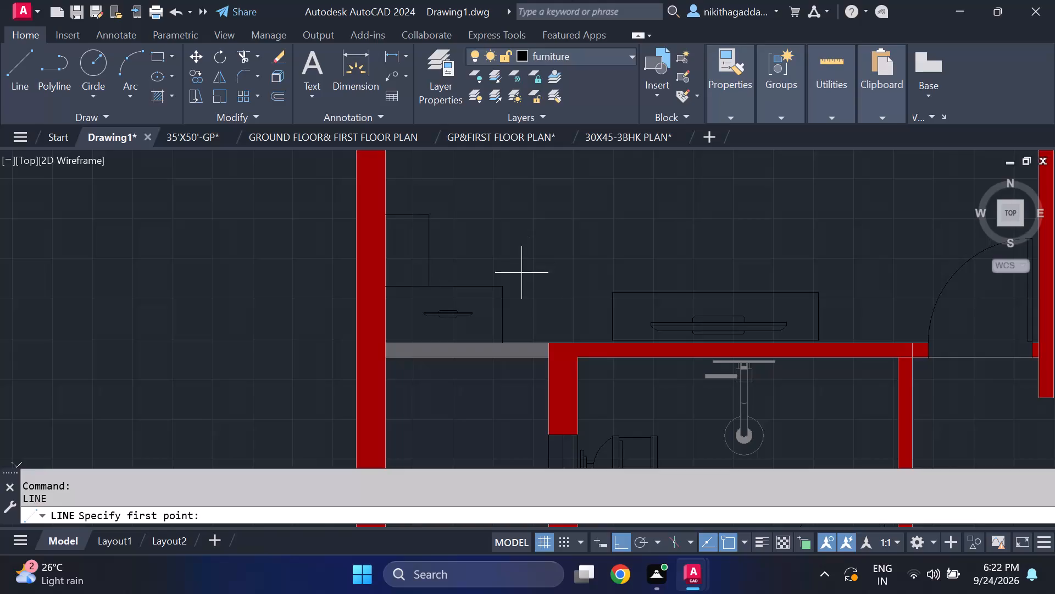
scroll(431, 280, "up", 3)
left_click_drag(432, 303, 432, 298)
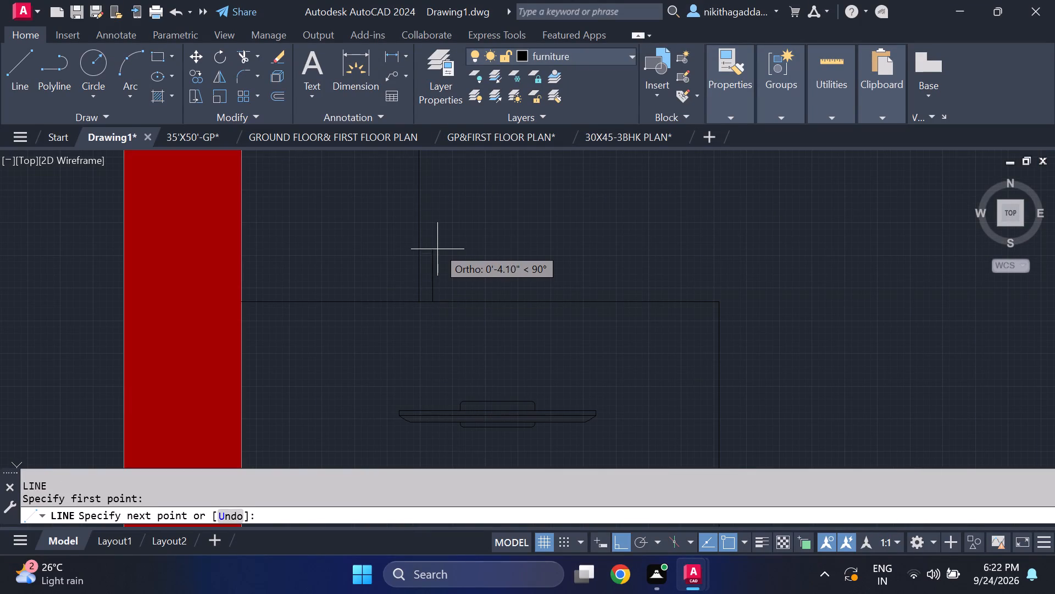
scroll(437, 246, "down", 1)
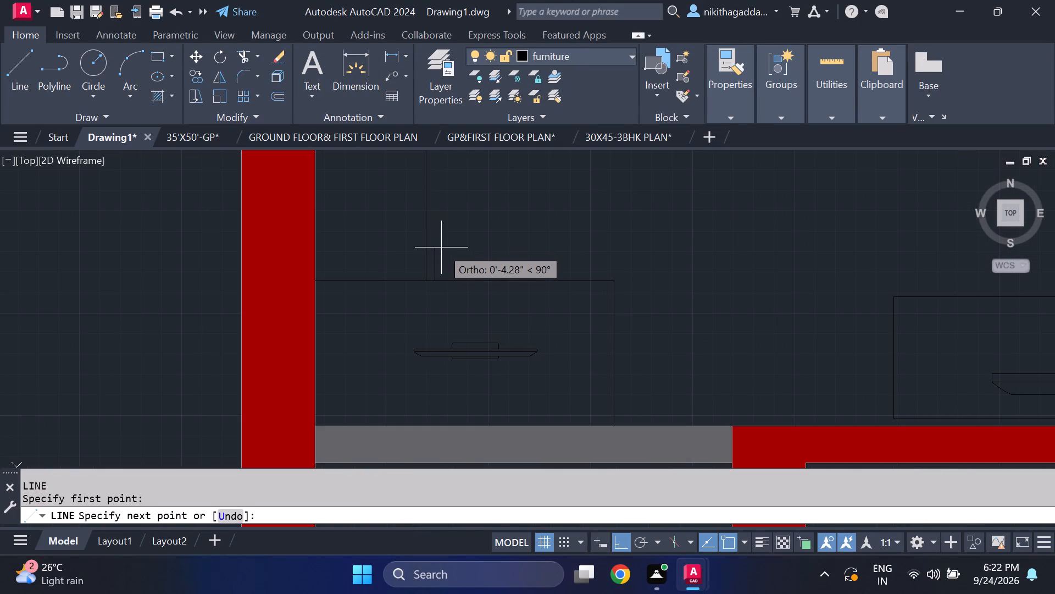
left_click(440, 239)
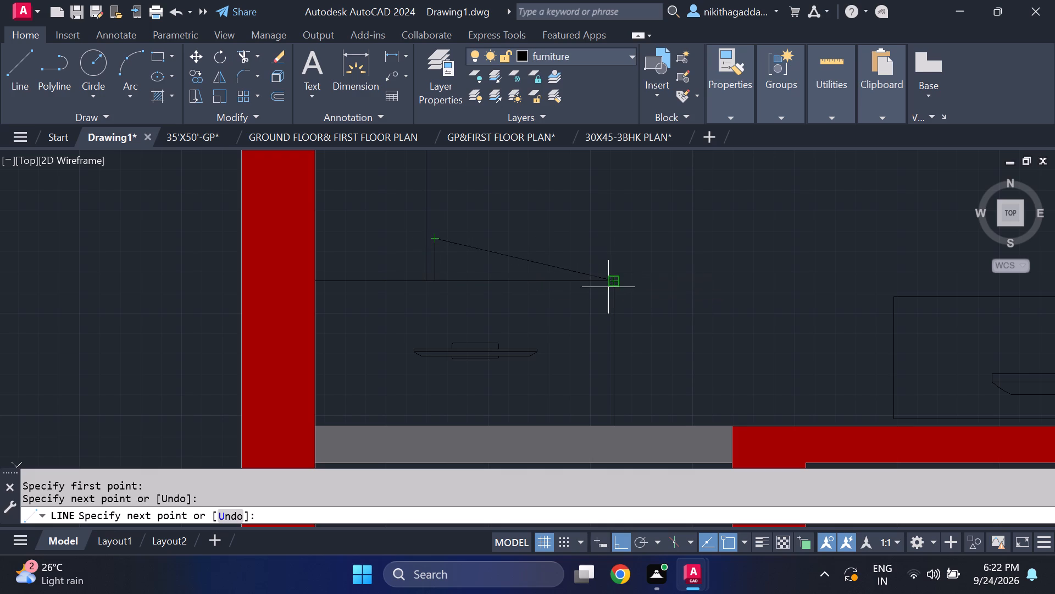
left_click(604, 283)
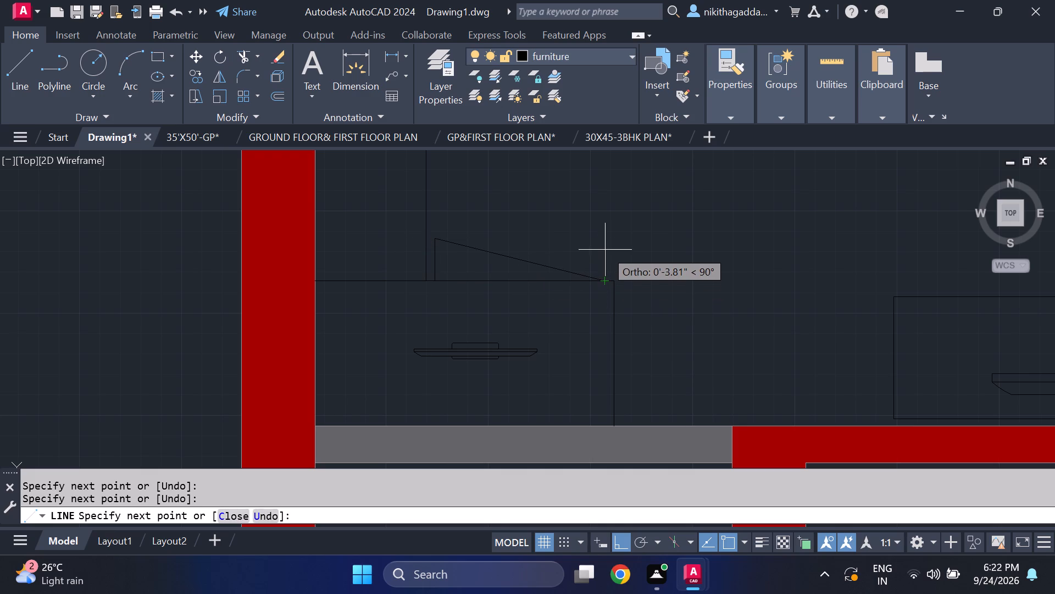
key("ctrl+z")
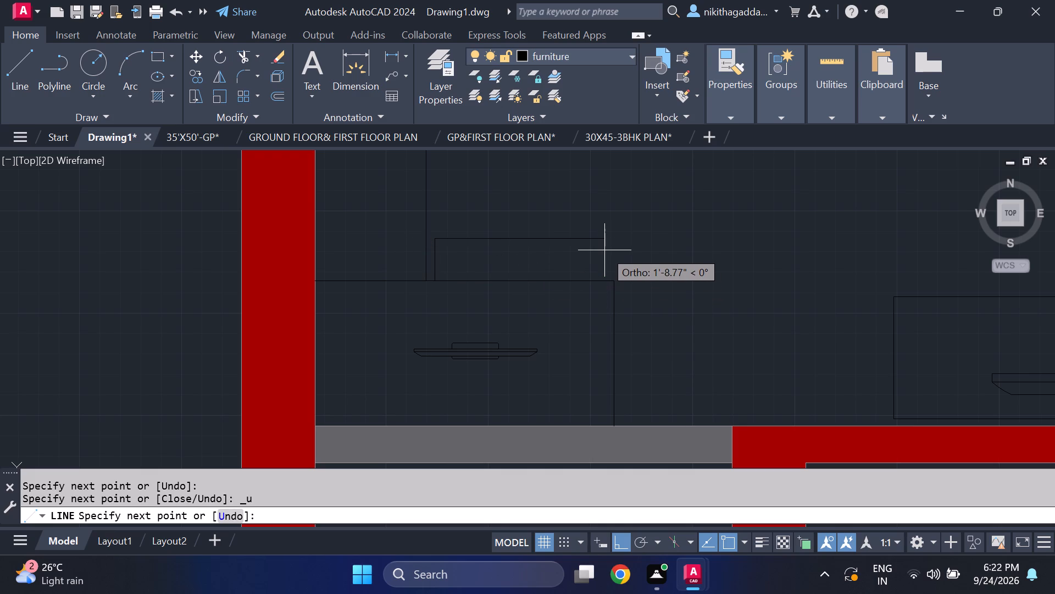
left_click(595, 241)
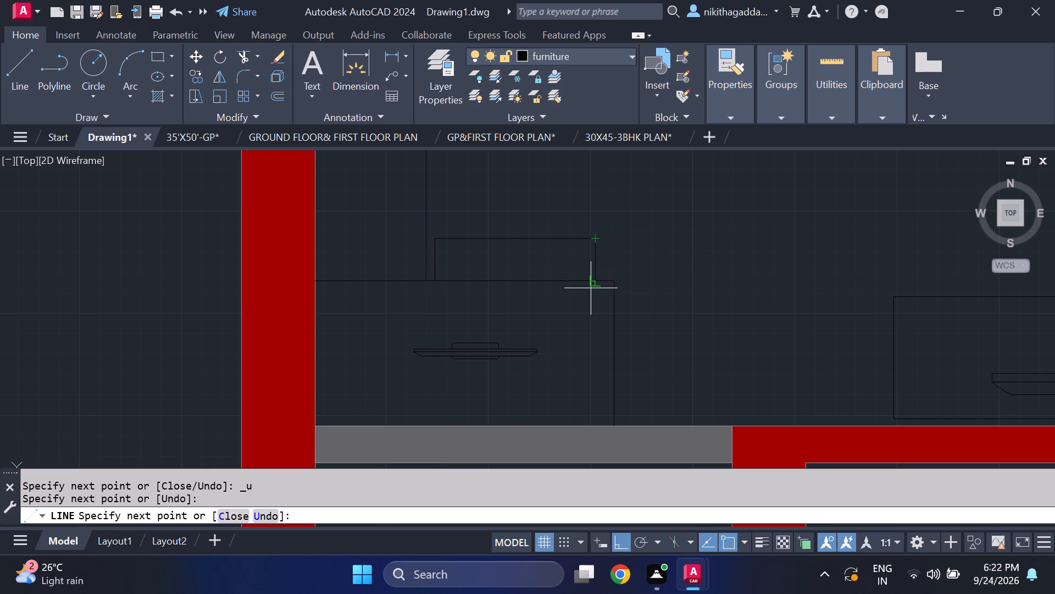
left_click(591, 282)
key("Return")
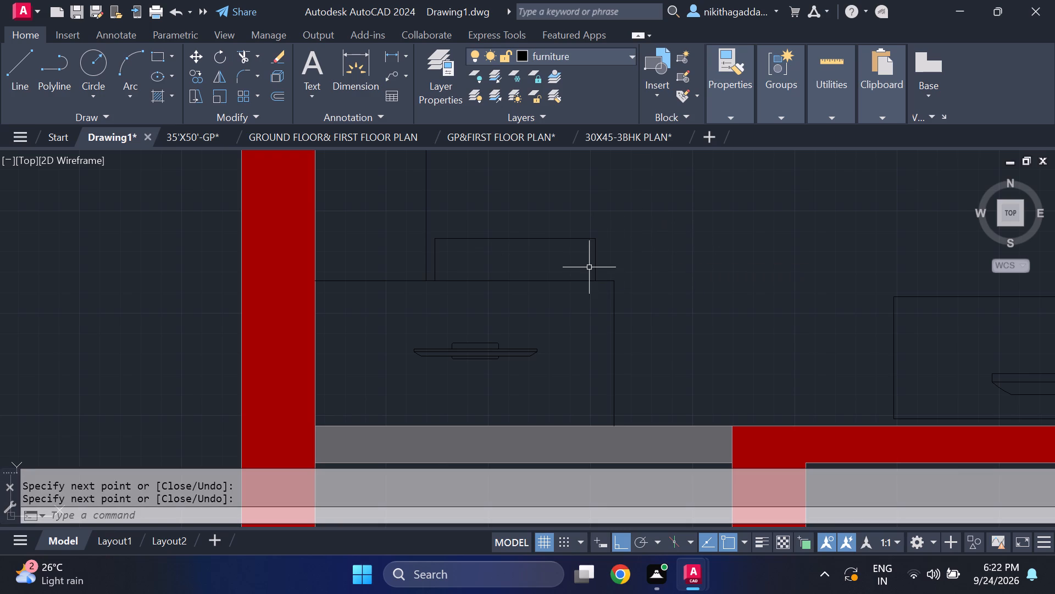
Draw a smaller rectangle inside the low outline, rising from the table edge in the half farther from the outer wall.
key("l")
key("Return")
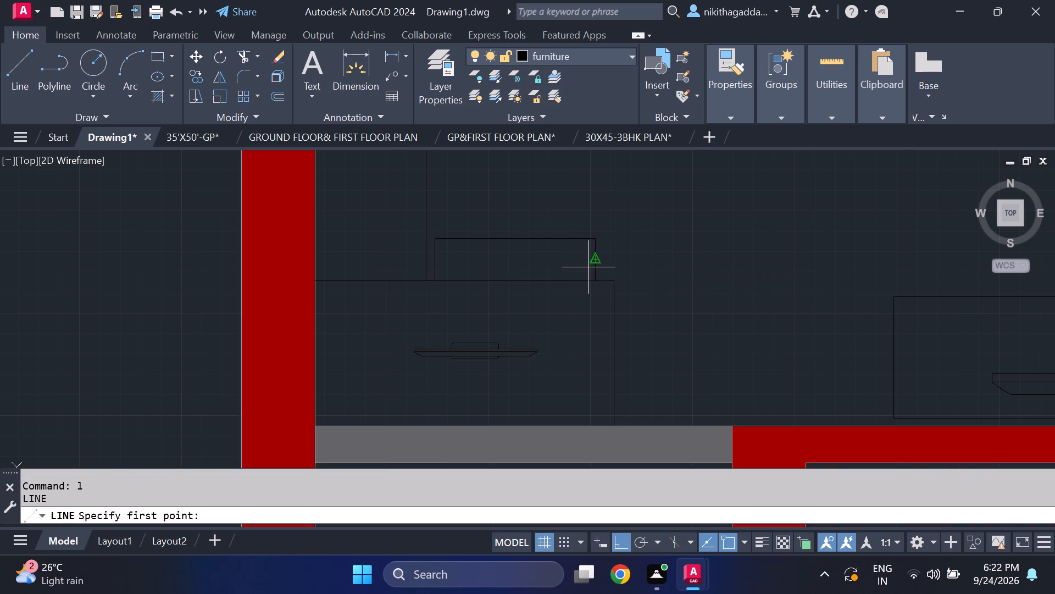
left_click(517, 280)
left_click(520, 246)
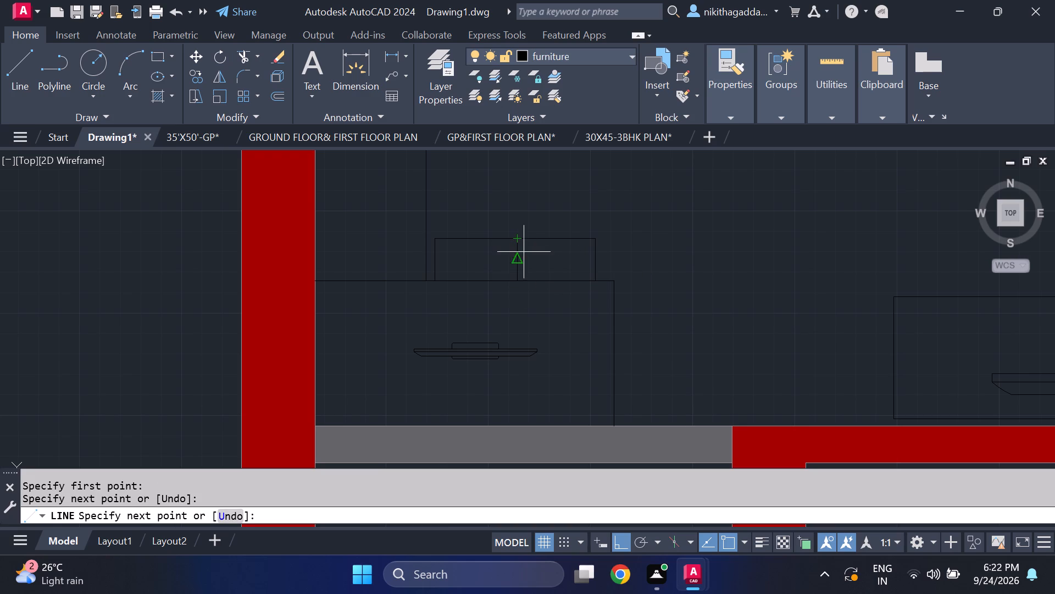
key("ctrl+z")
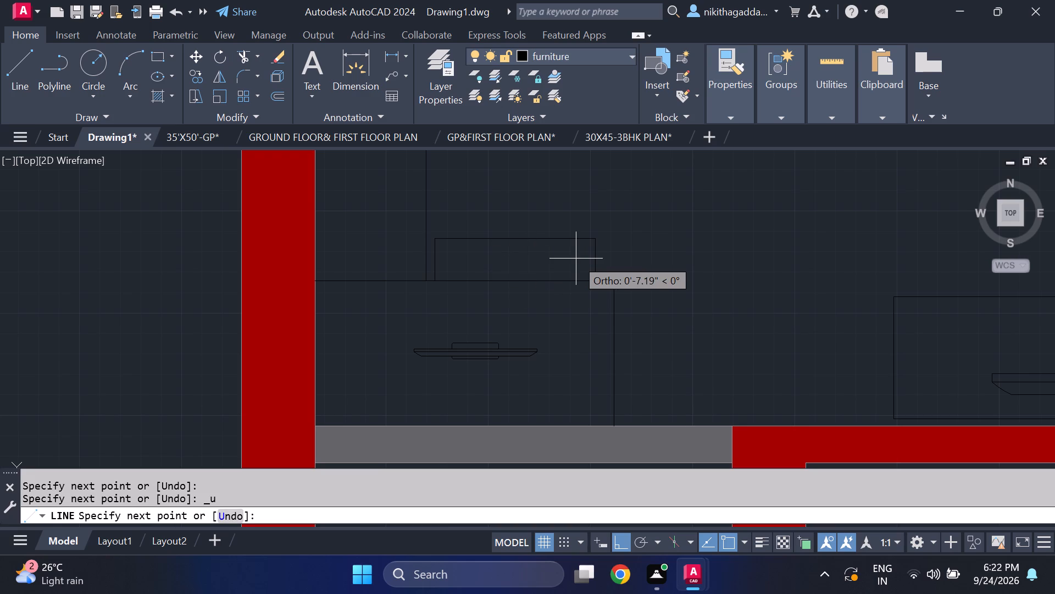
left_click(518, 248)
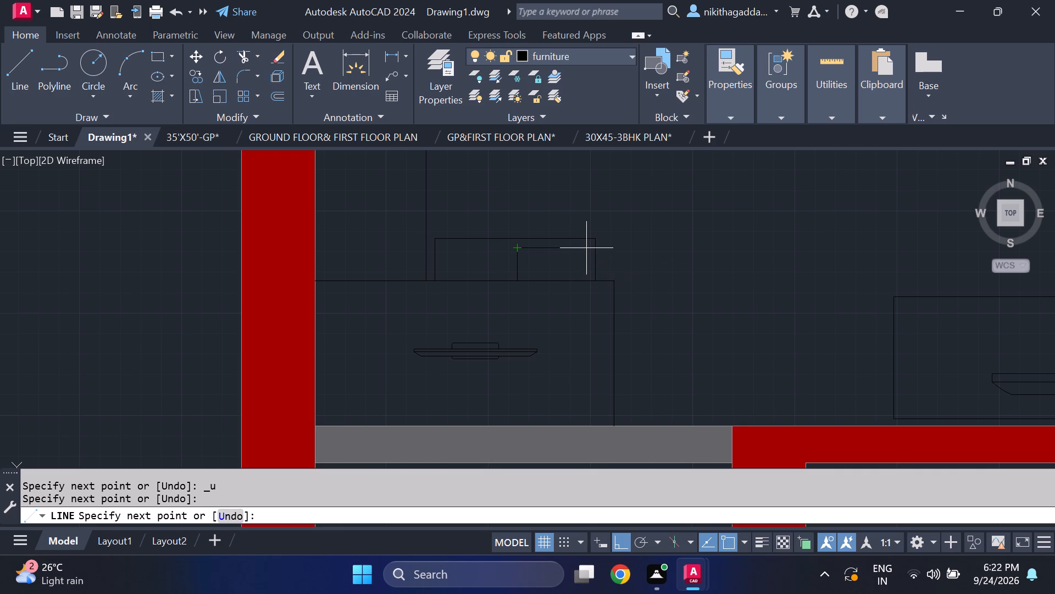
left_click(587, 248)
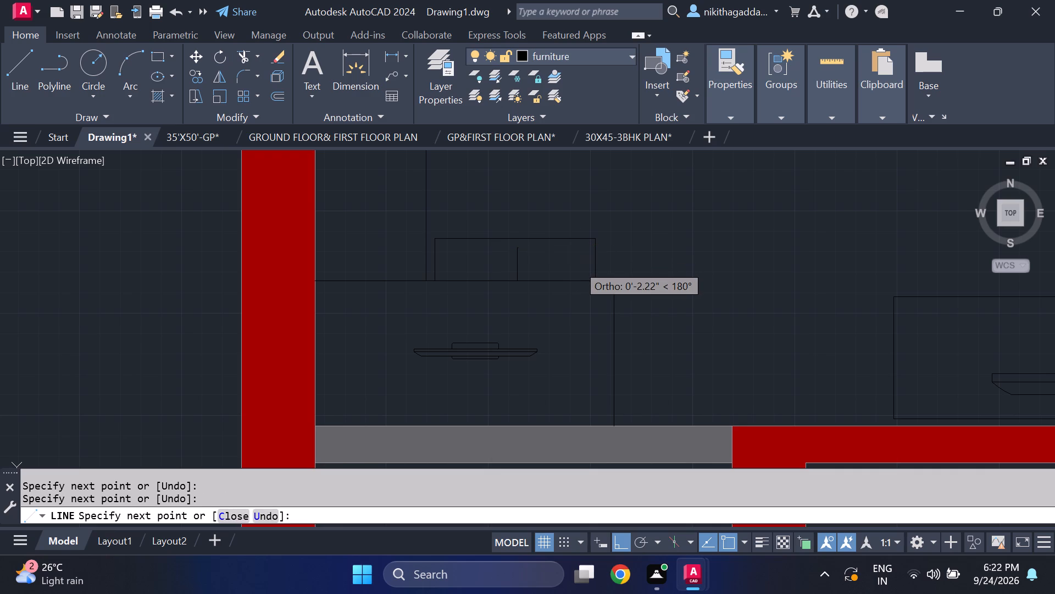
key("ctrl+z")
scroll(577, 264, "up", 2)
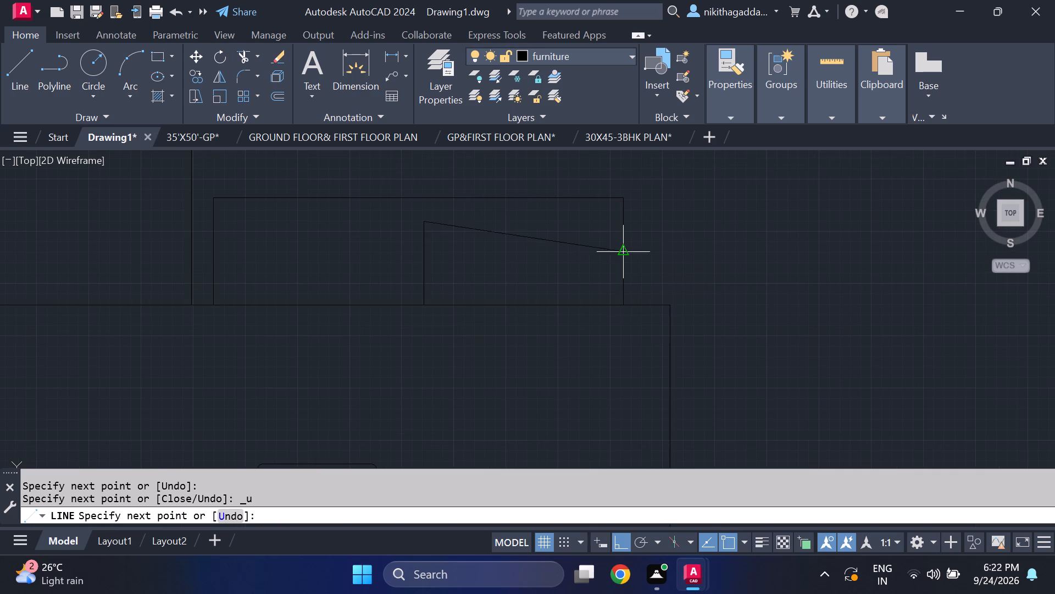
left_click(603, 225)
left_click(599, 304)
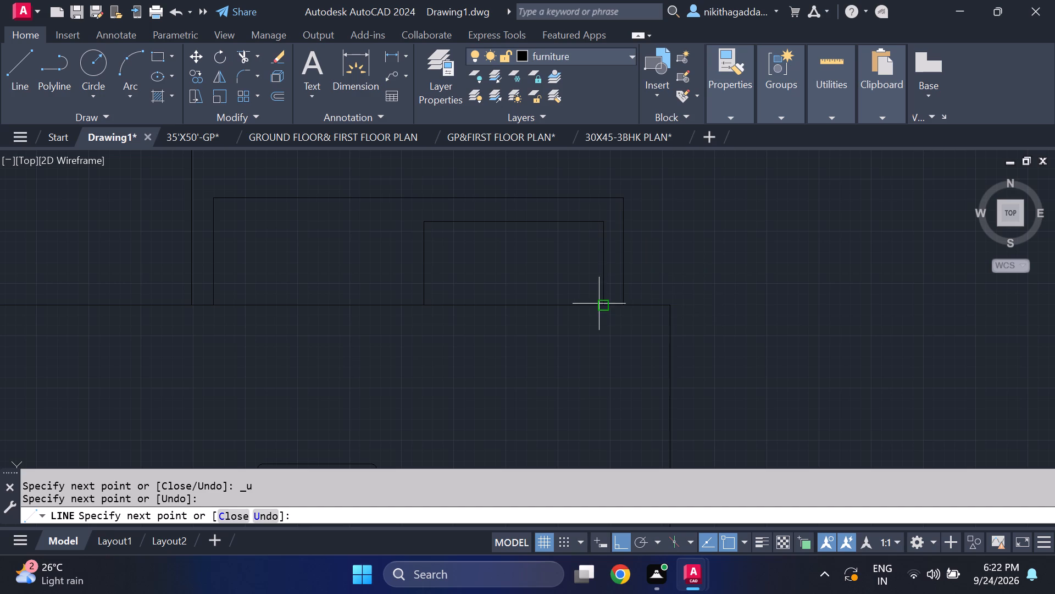
key("Return")
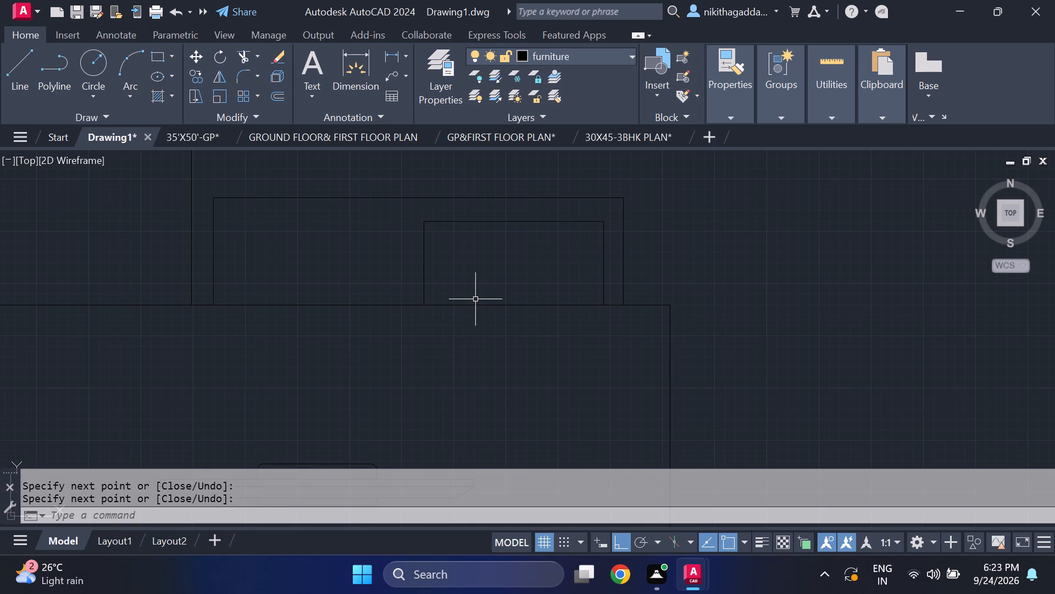
Draw a horizontal line across the smaller rectangle, slightly above the corner table's top edge.
scroll(462, 289, "up", 1)
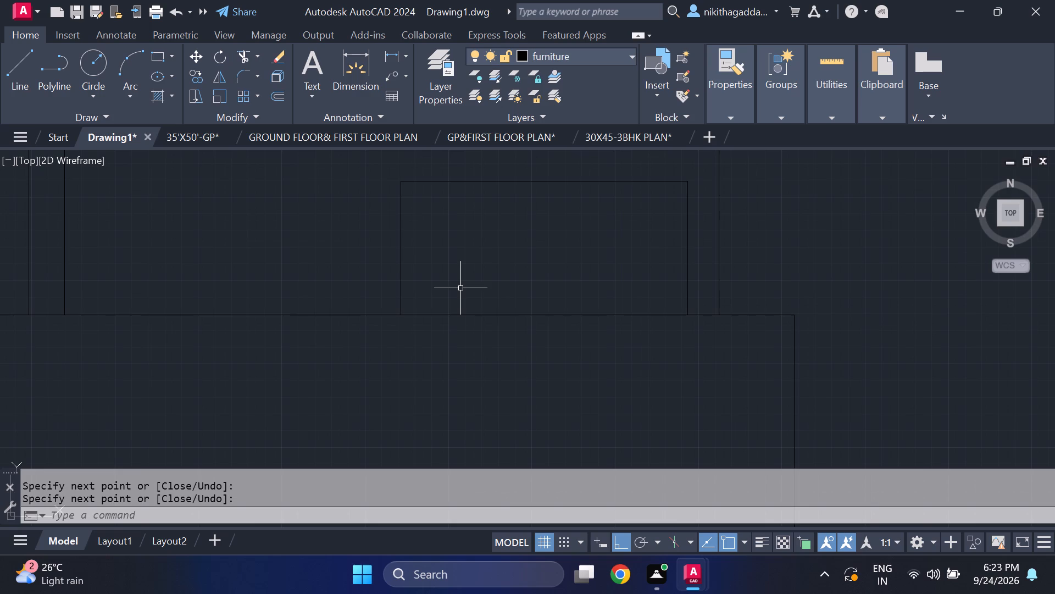
scroll(460, 288, "down", 6)
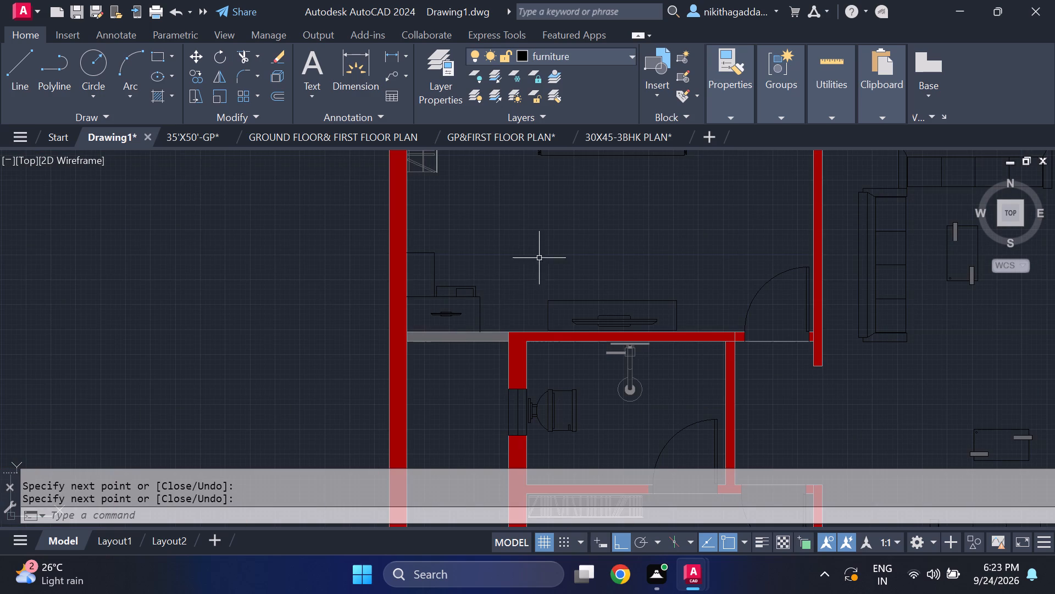
scroll(467, 300, "up", 2)
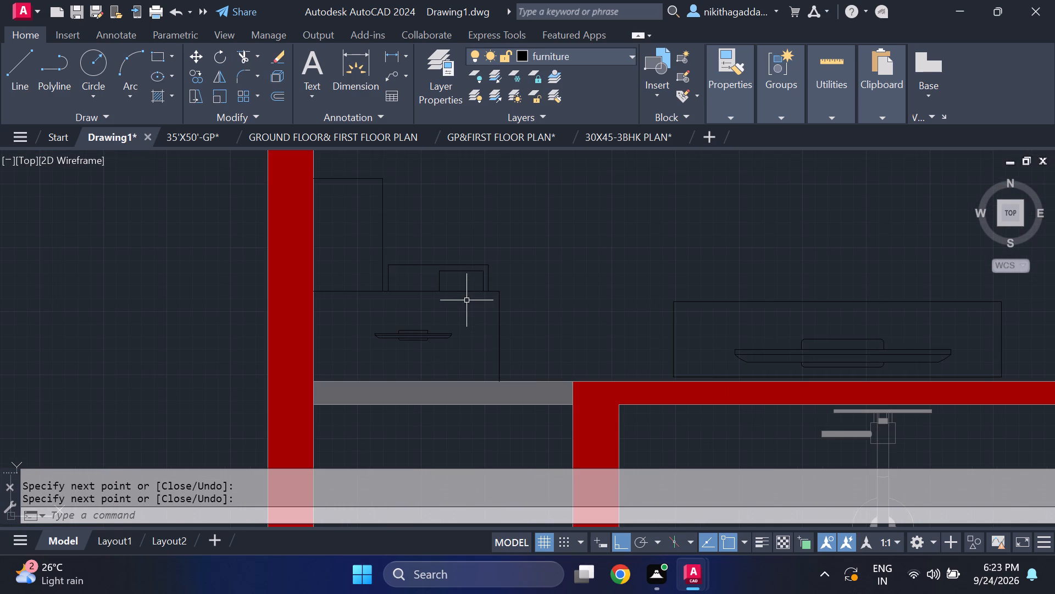
key("l")
key("Return")
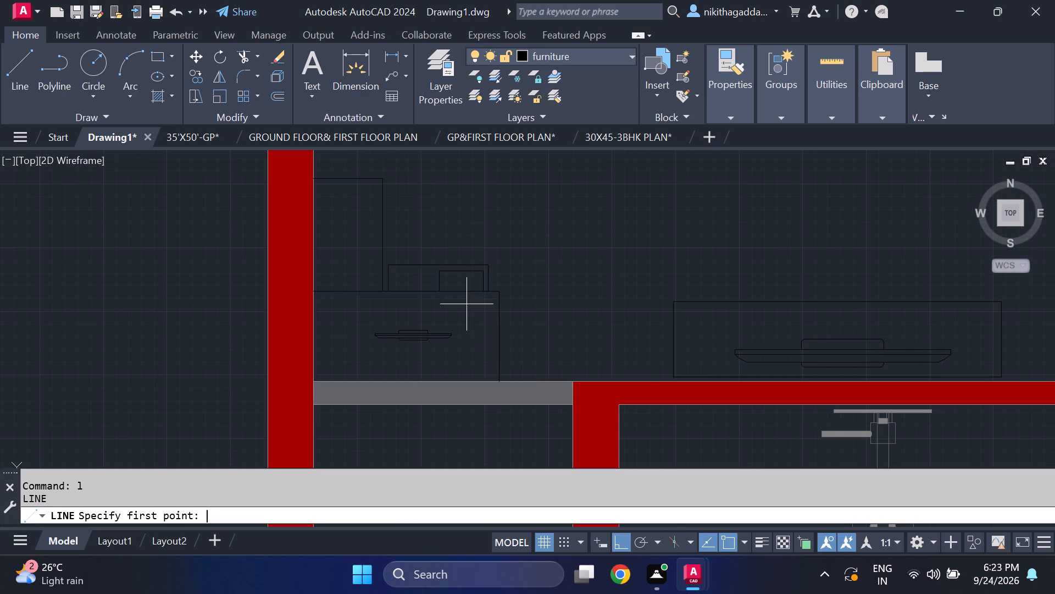
scroll(371, 299, "up", 1)
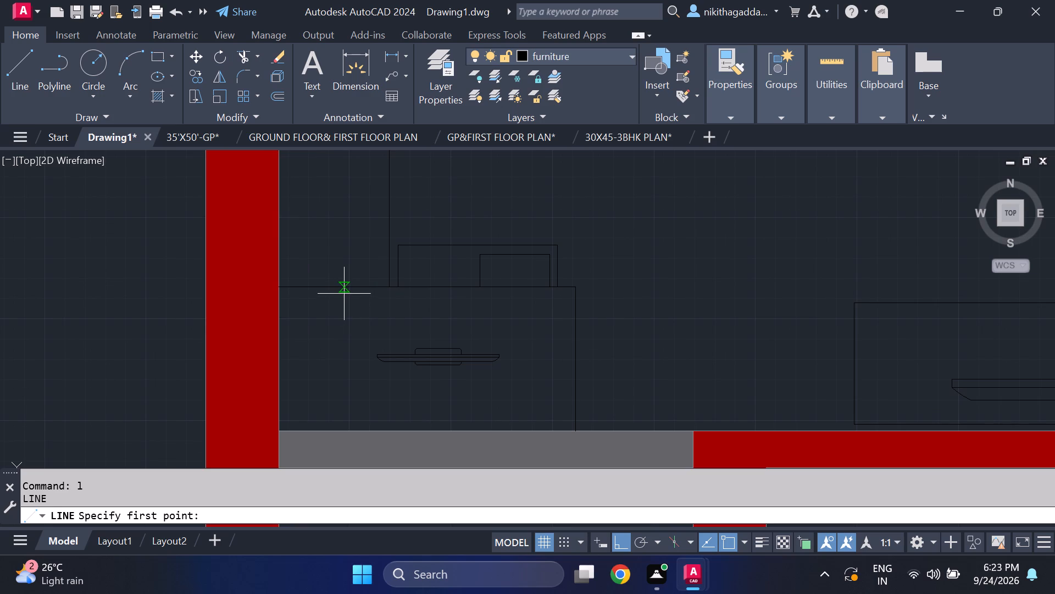
scroll(446, 279, "up", 1)
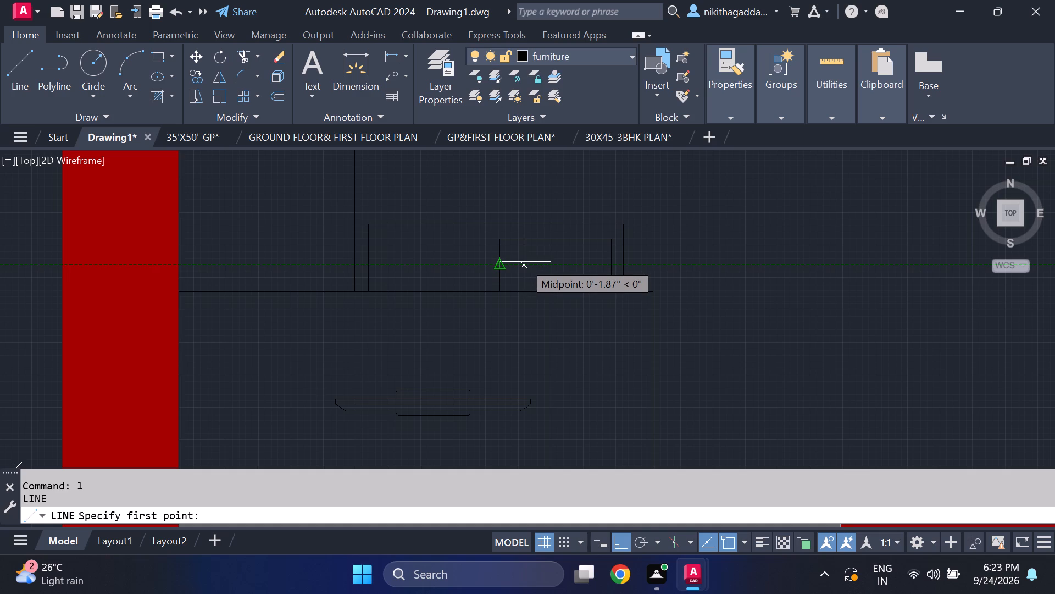
left_click(501, 278)
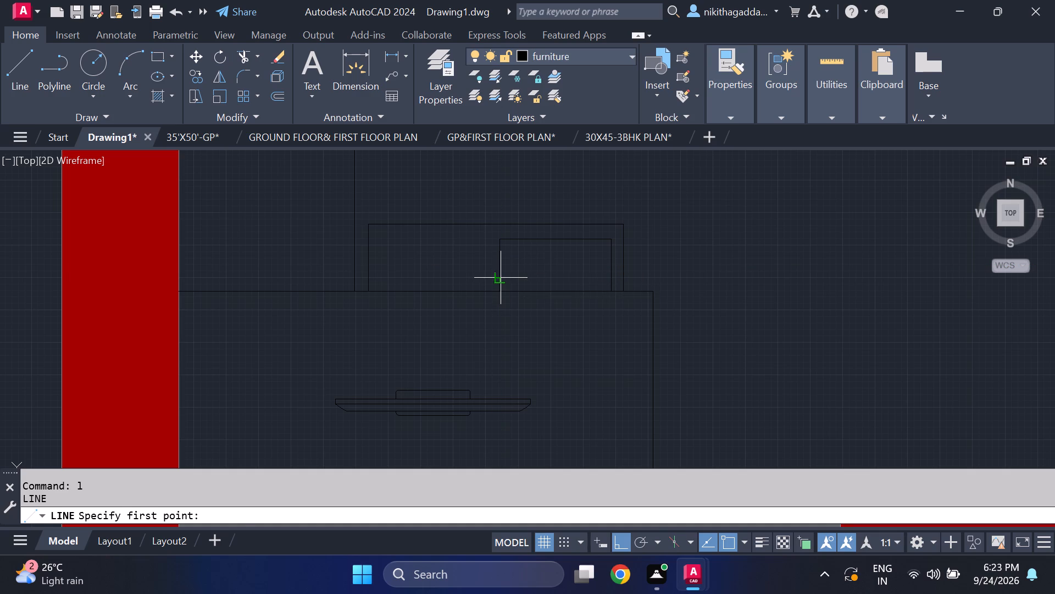
left_click(612, 277)
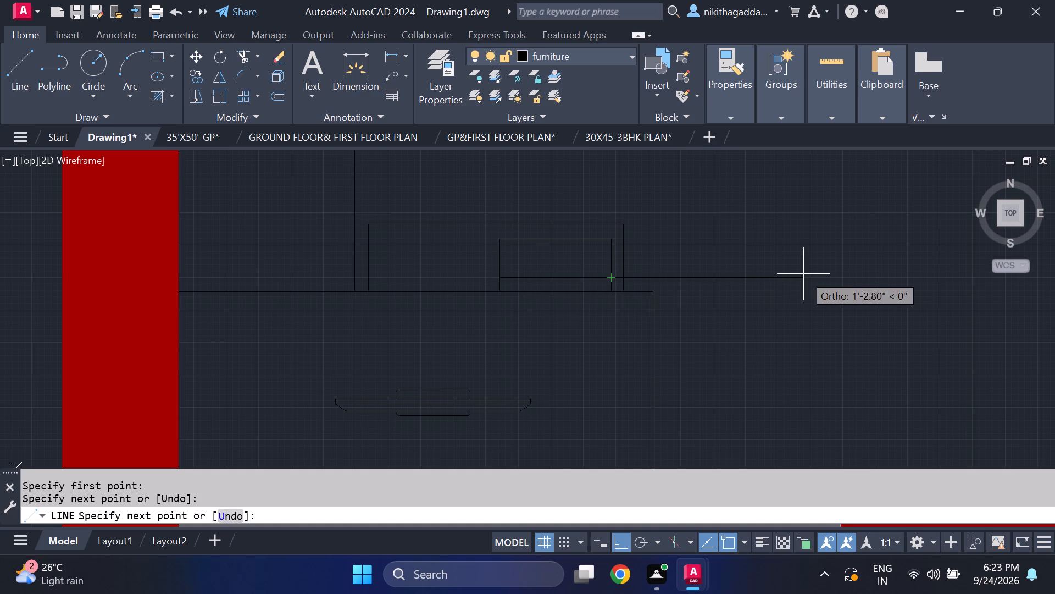
key("Escape")
Fill the larger upper part of the smaller rectangle with a SOLID hatch.
type("hatch")
key("Return")
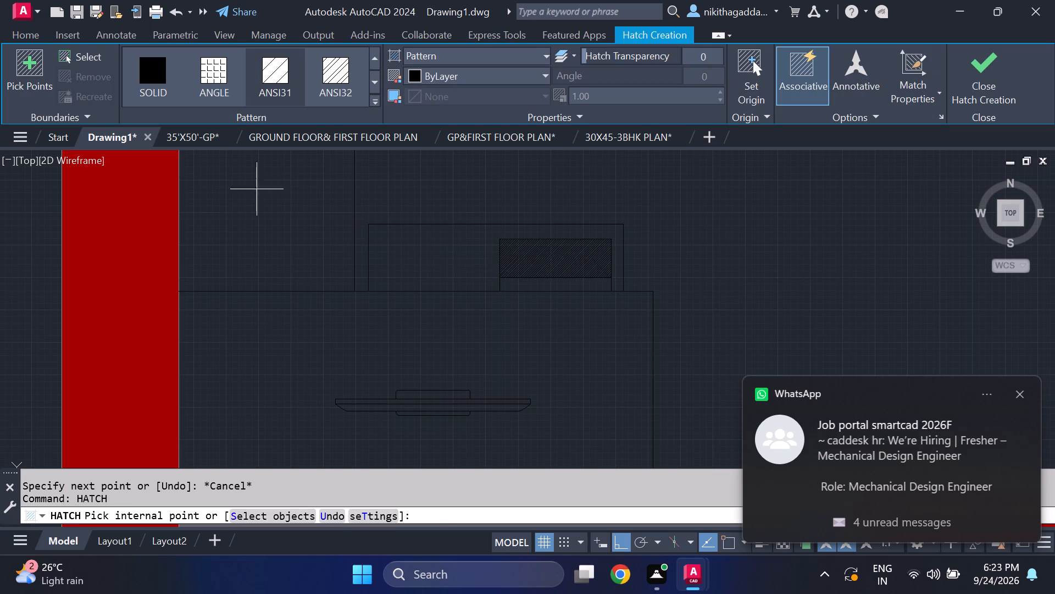
left_click_drag(149, 79, 158, 89)
left_click(568, 258)
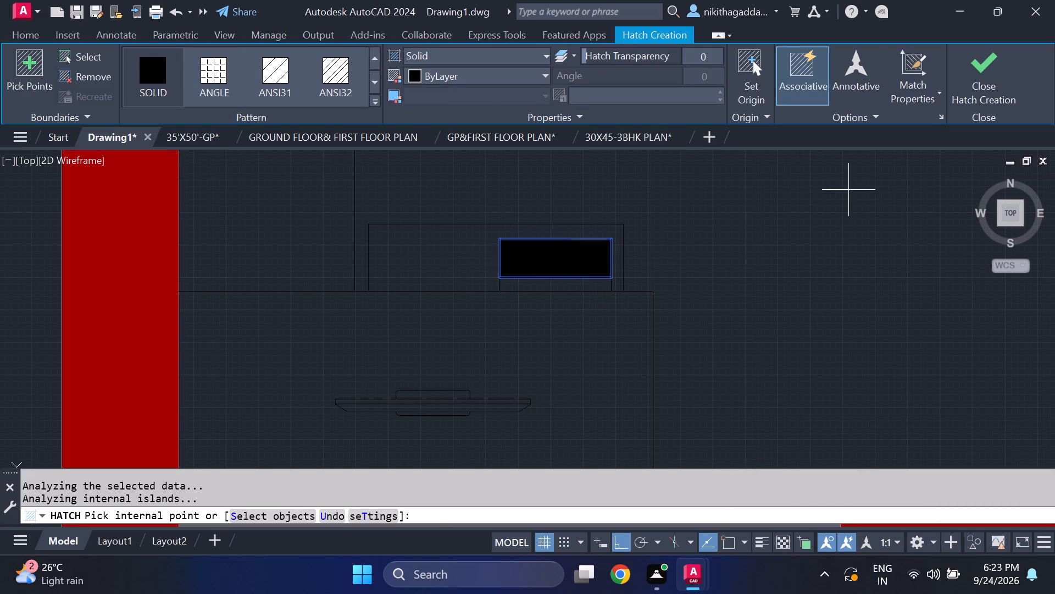
left_click(975, 89)
Draw an inner rectangle about 1' wide and 11" tall in the narrower wall-side unit, using the unit's room-side edge as one side.
scroll(564, 322, "down", 3)
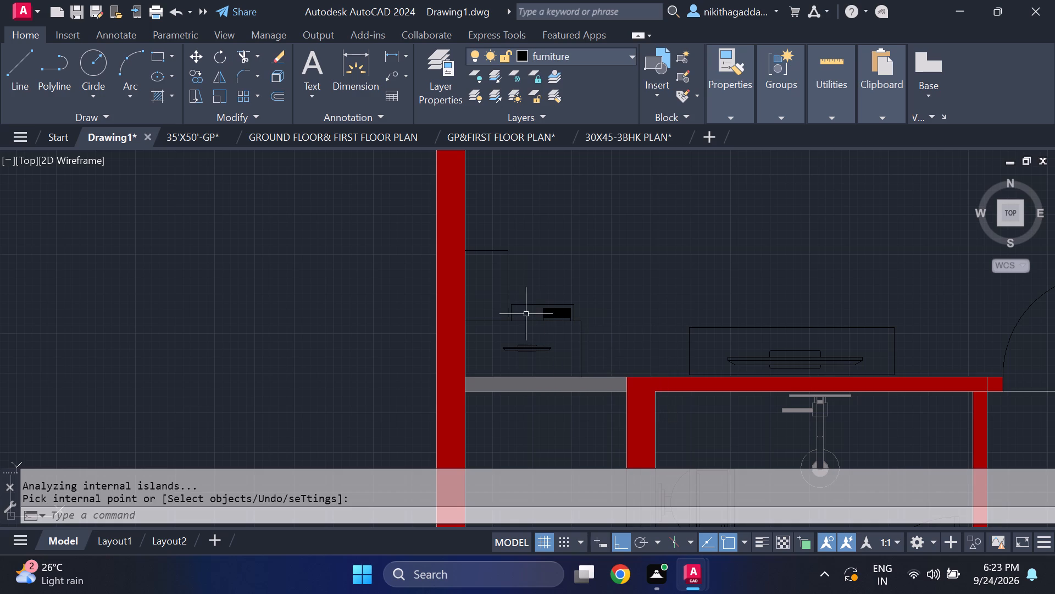
scroll(515, 283, "up", 1)
middle_click_drag(515, 283, 541, 296)
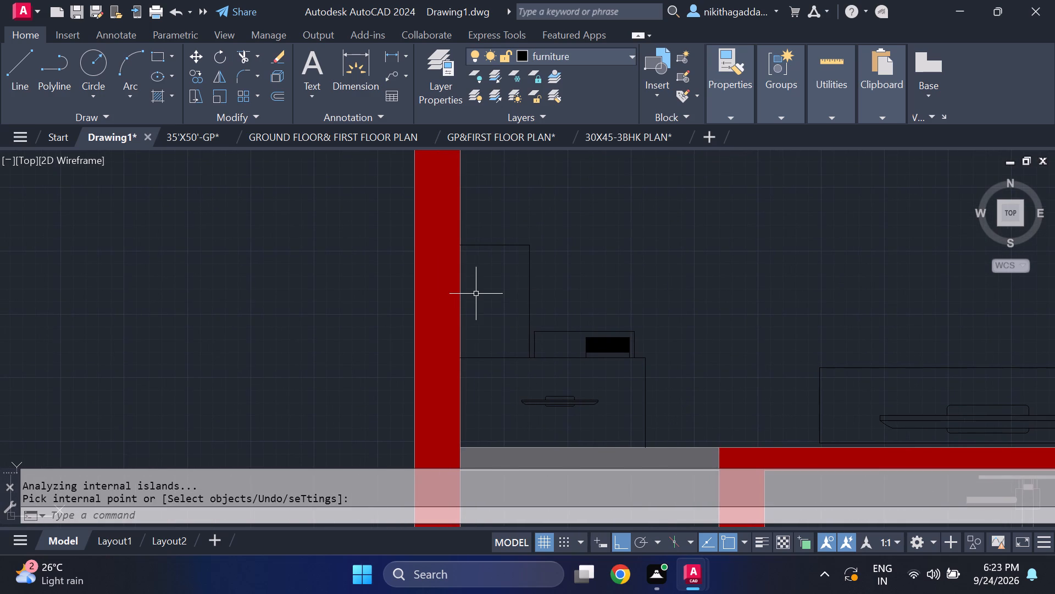
key("l")
key("Return")
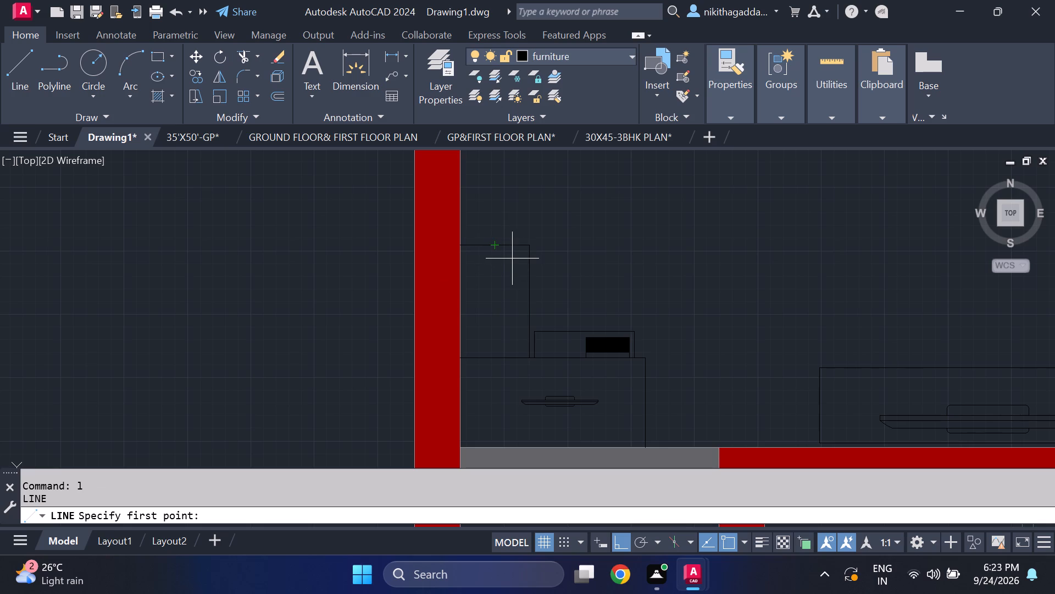
scroll(503, 268, "up", 1)
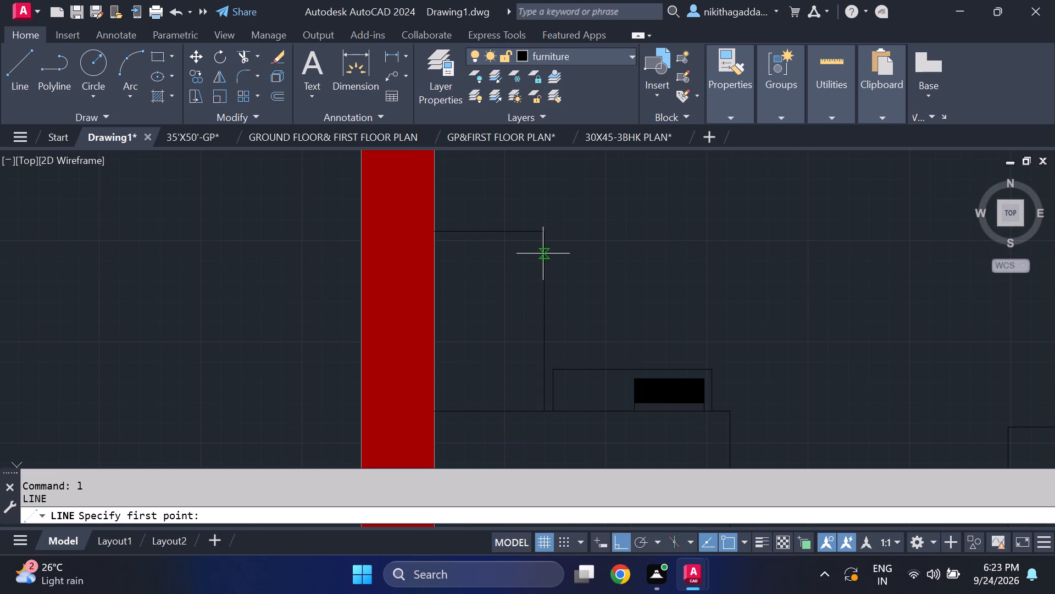
left_click_drag(543, 251, 535, 250)
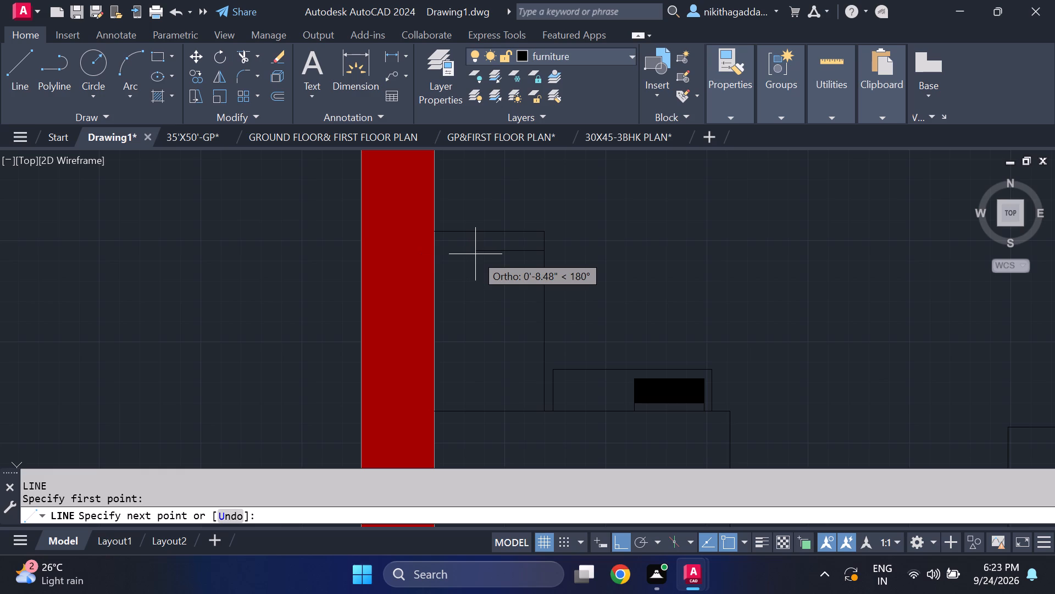
left_click(446, 248)
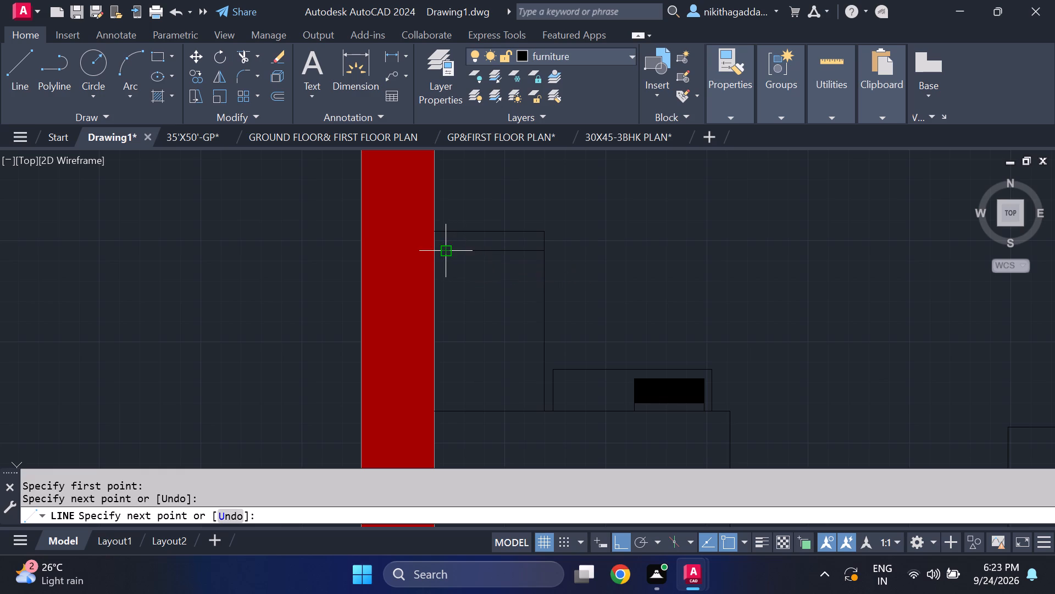
left_click(455, 337)
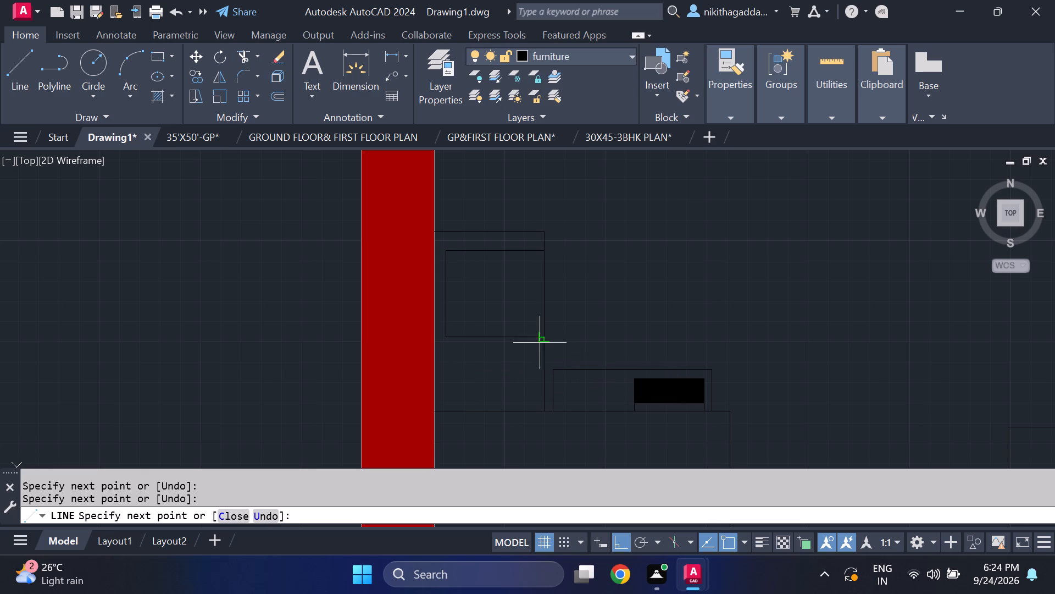
left_click(539, 340)
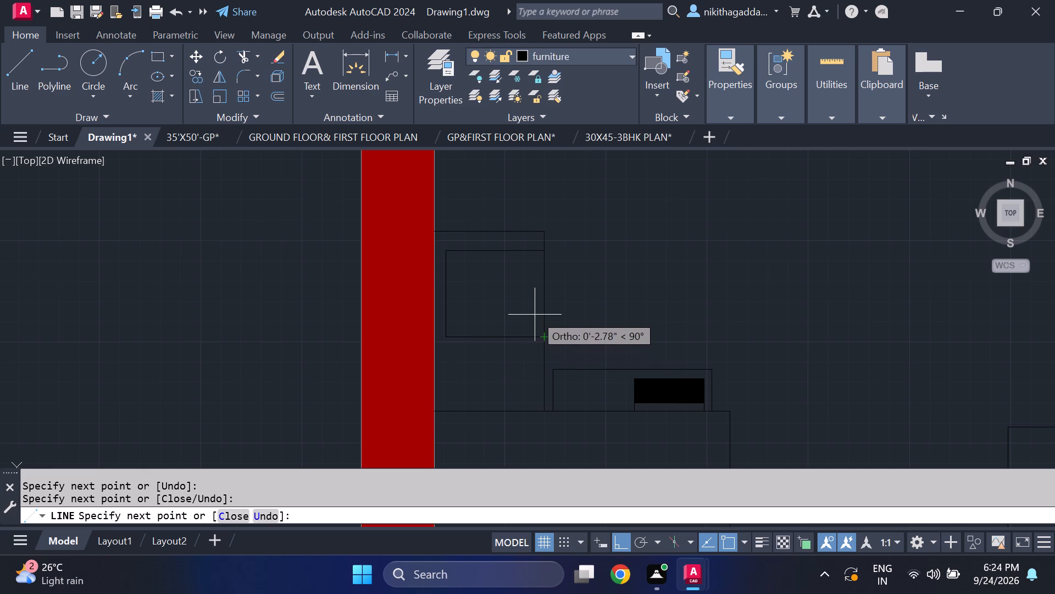
Draw two closely spaced horizontal lines across the inner rectangle, slightly above its middle.
left_click(546, 288)
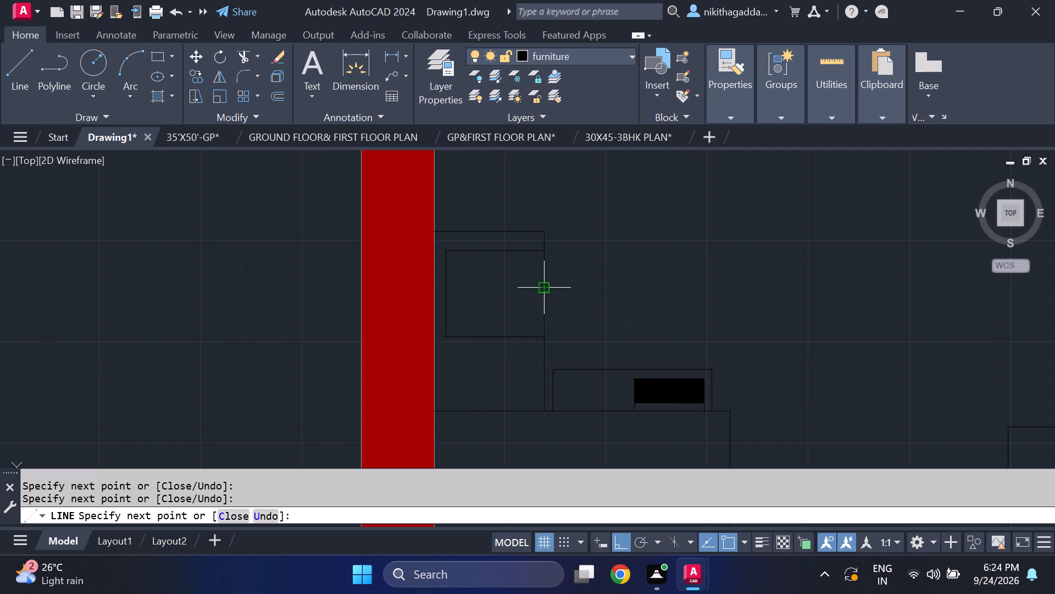
left_click(448, 287)
scroll(449, 301, "up", 2)
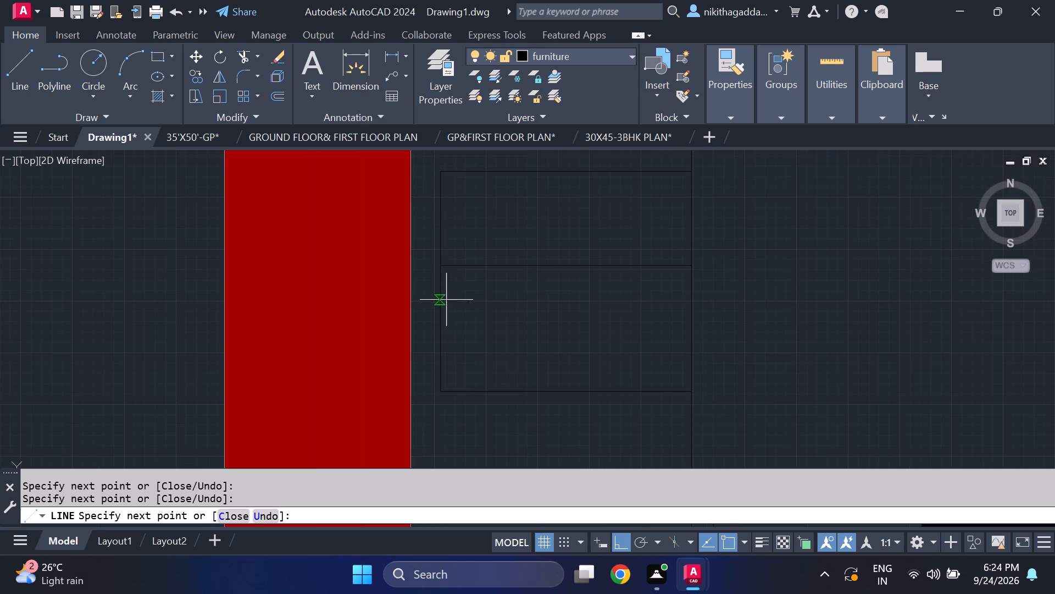
left_click(441, 288)
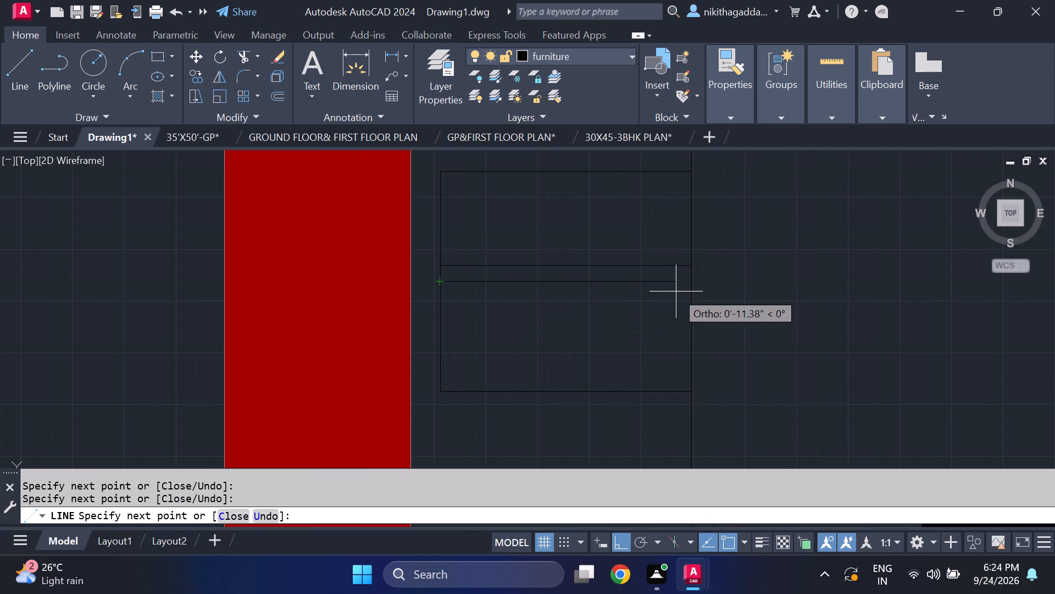
left_click(695, 289)
key("Return")
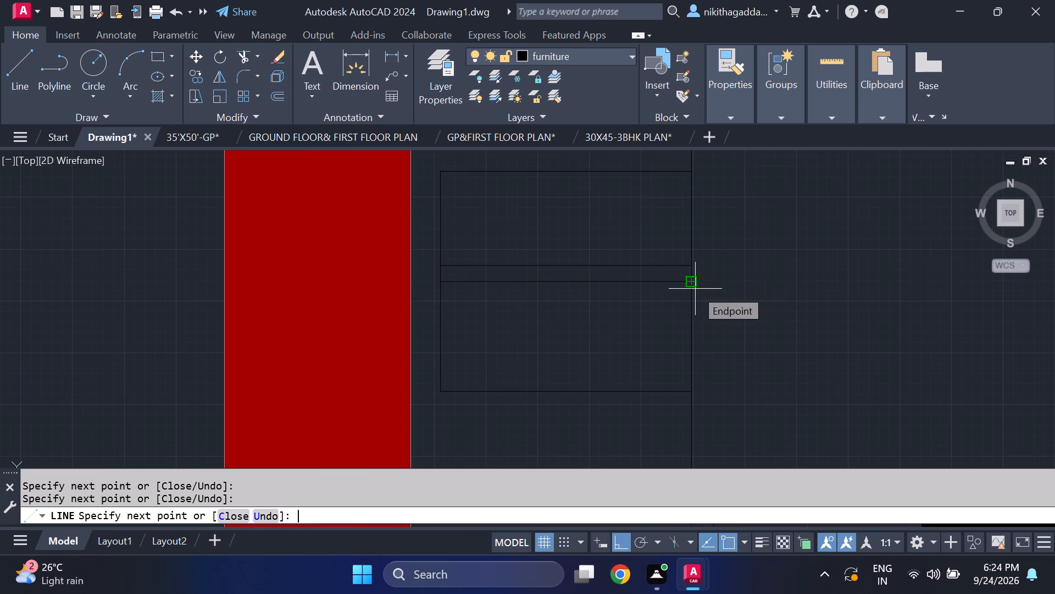
Draw a small separate rectangle about 4" wide and 3.5" tall in the open space above the low outline, beside the wall-side unit.
scroll(702, 274, "down", 5)
middle_click_drag(790, 286, 748, 275)
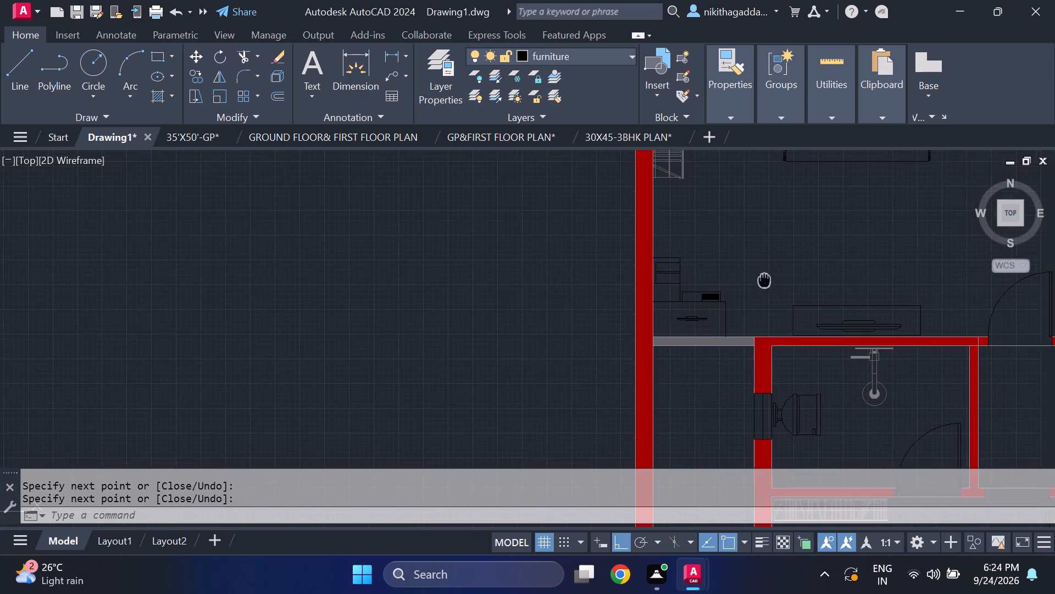
middle_click_drag(748, 275, 547, 299)
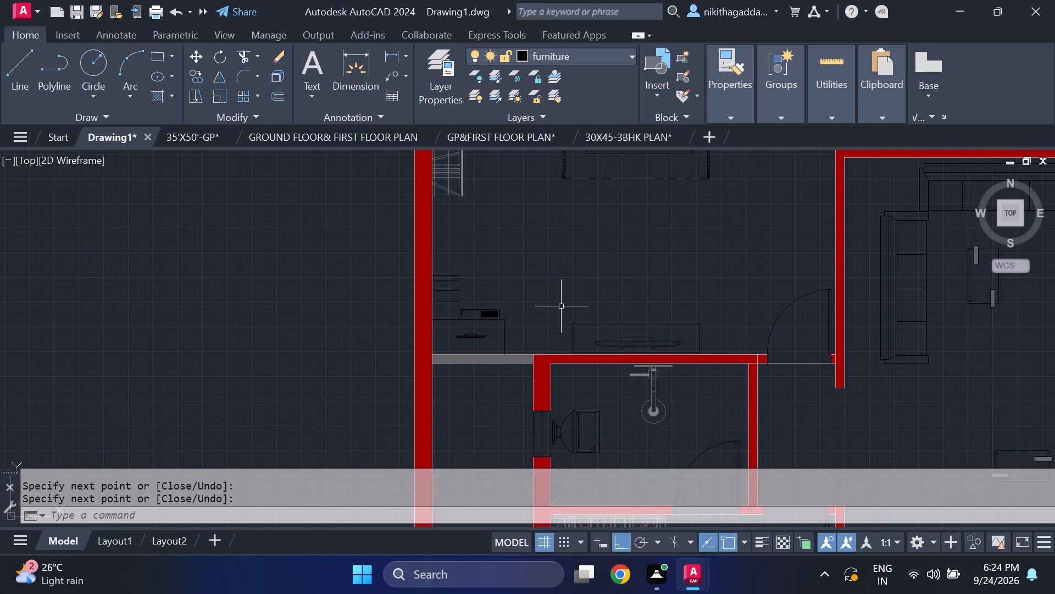
scroll(514, 297, "up", 2)
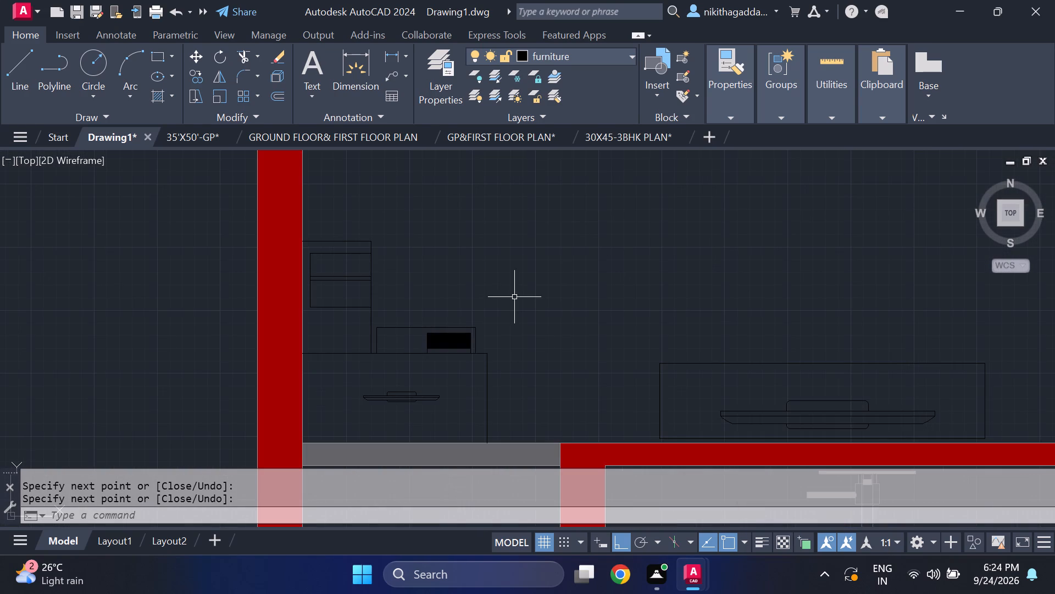
key("l")
key("Return")
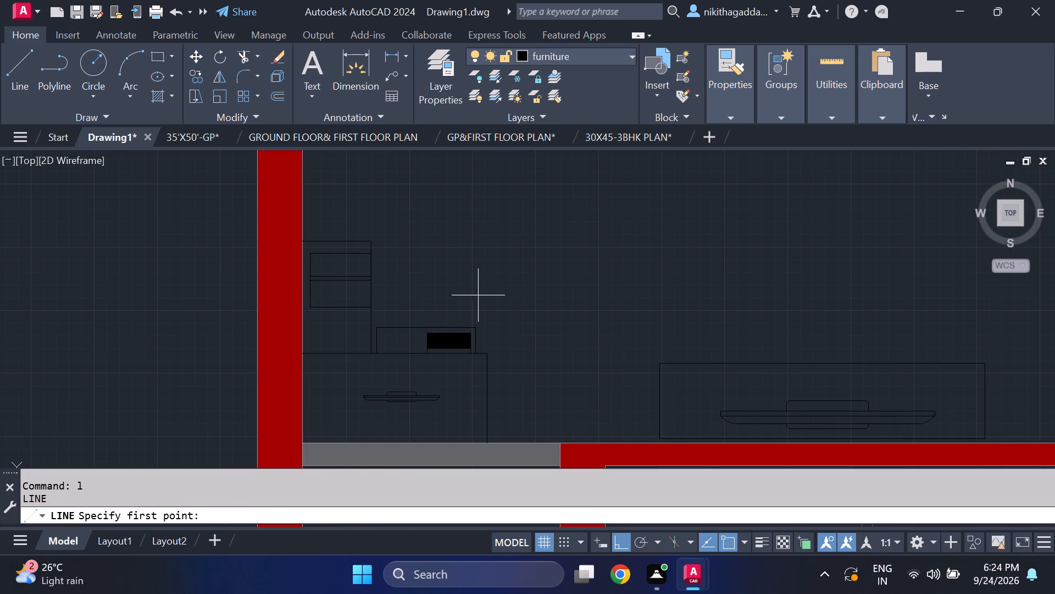
scroll(415, 303, "up", 2)
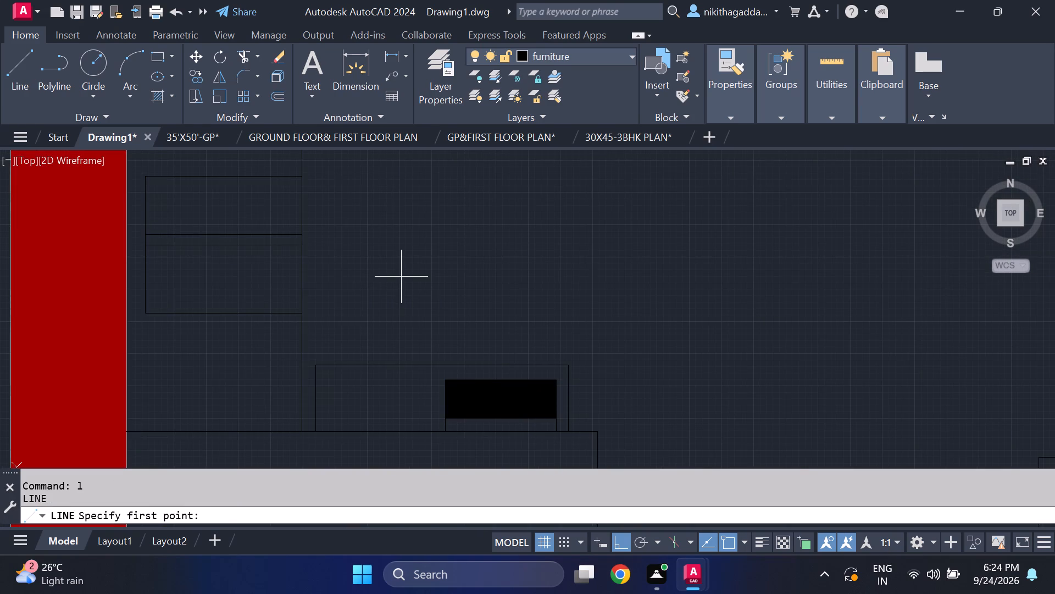
scroll(401, 277, "down", 1)
middle_click_drag(395, 287, 391, 307)
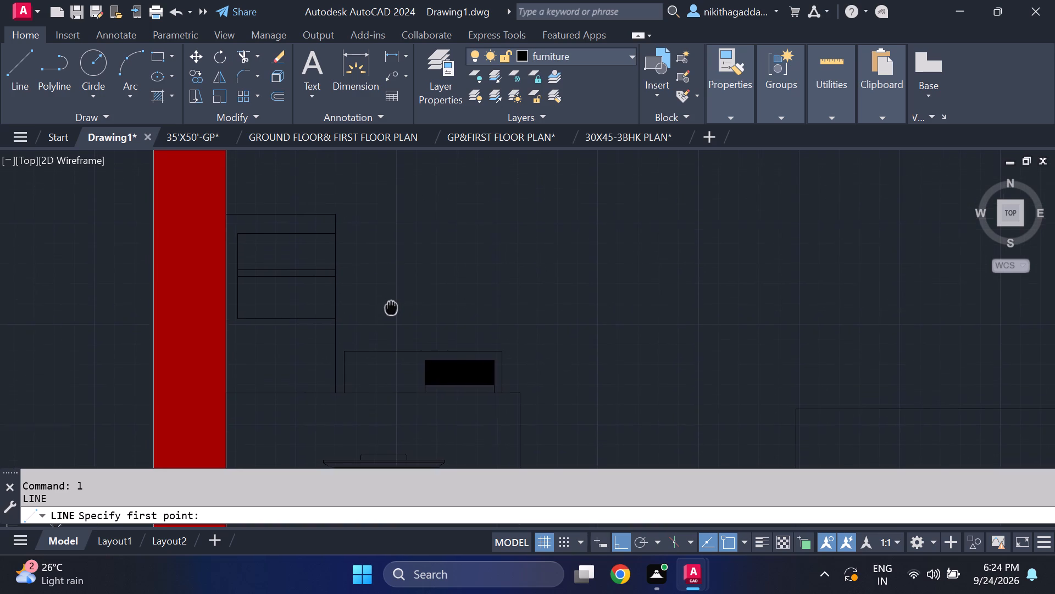
middle_click_drag(391, 307, 391, 312)
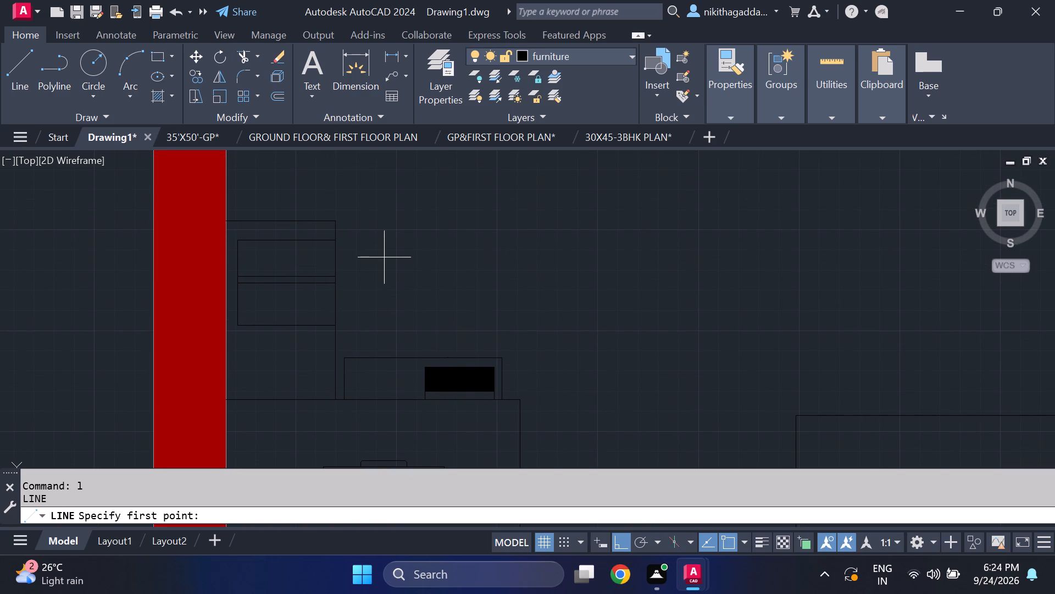
left_click(393, 258)
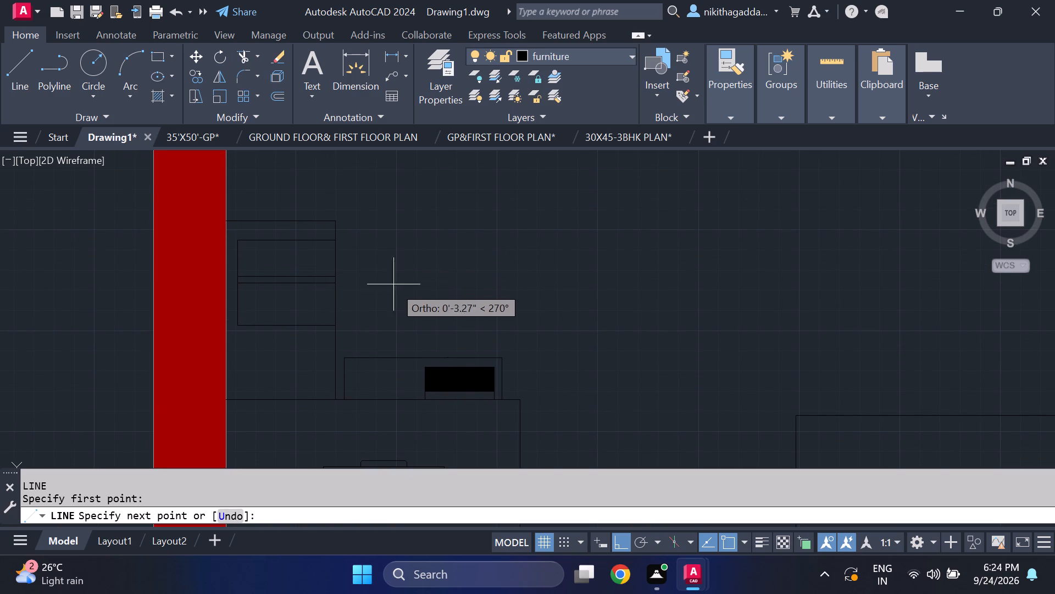
left_click(399, 287)
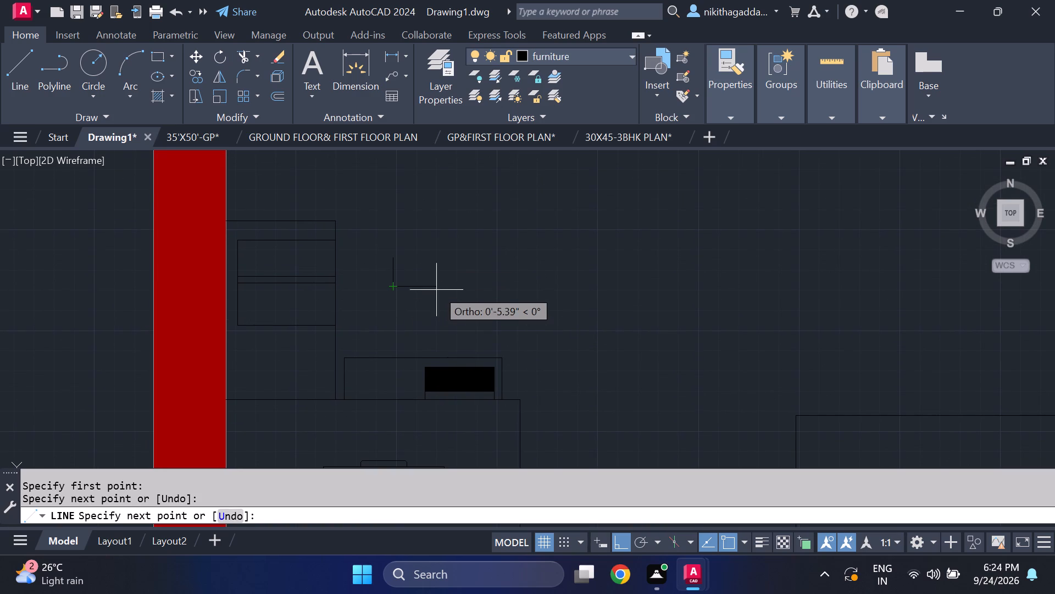
scroll(434, 287, "up", 1)
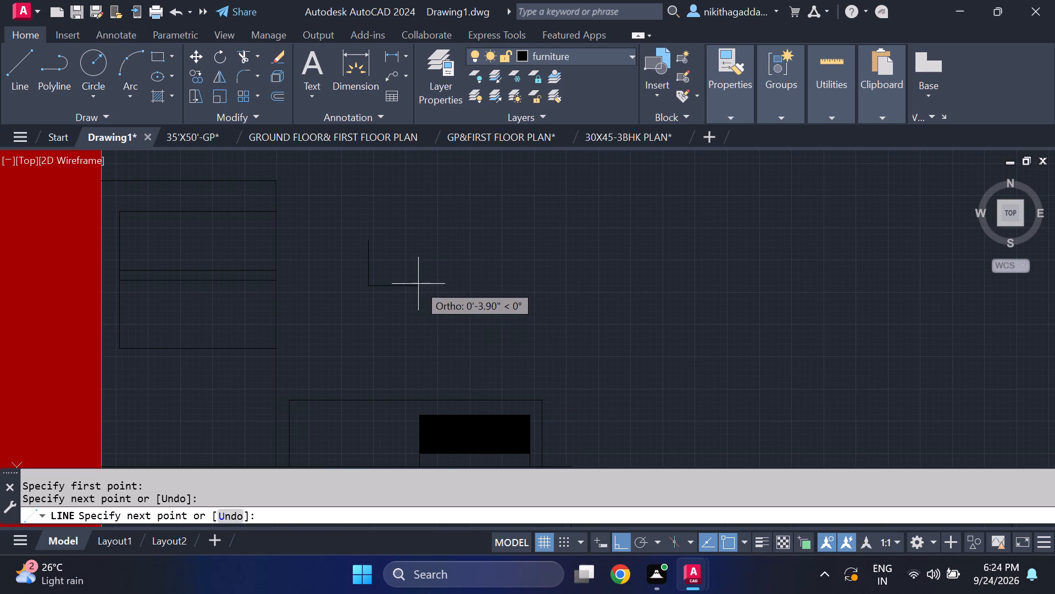
left_click(418, 284)
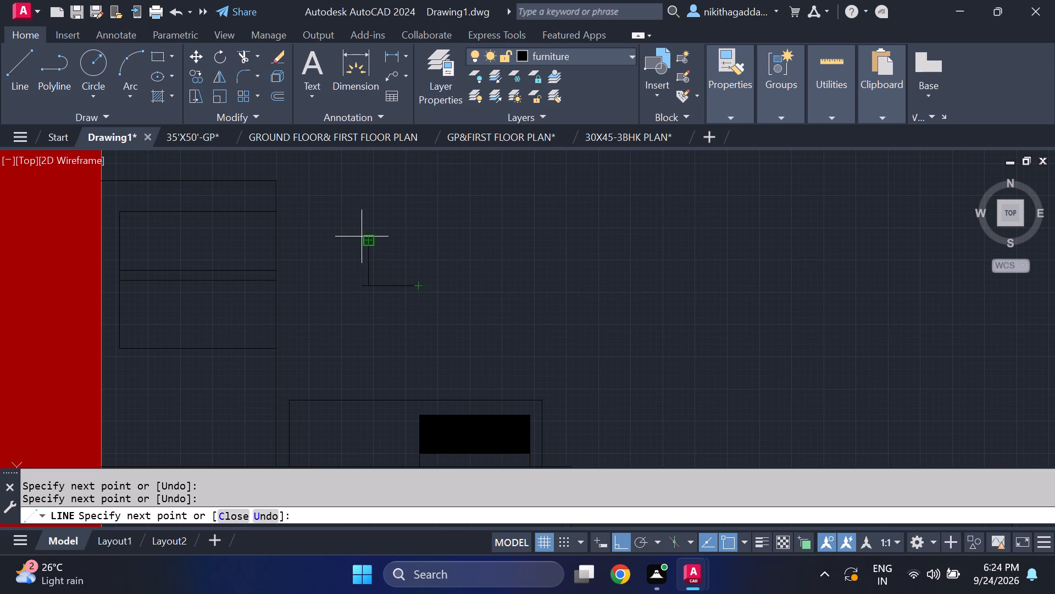
left_click(417, 242)
left_click(373, 244)
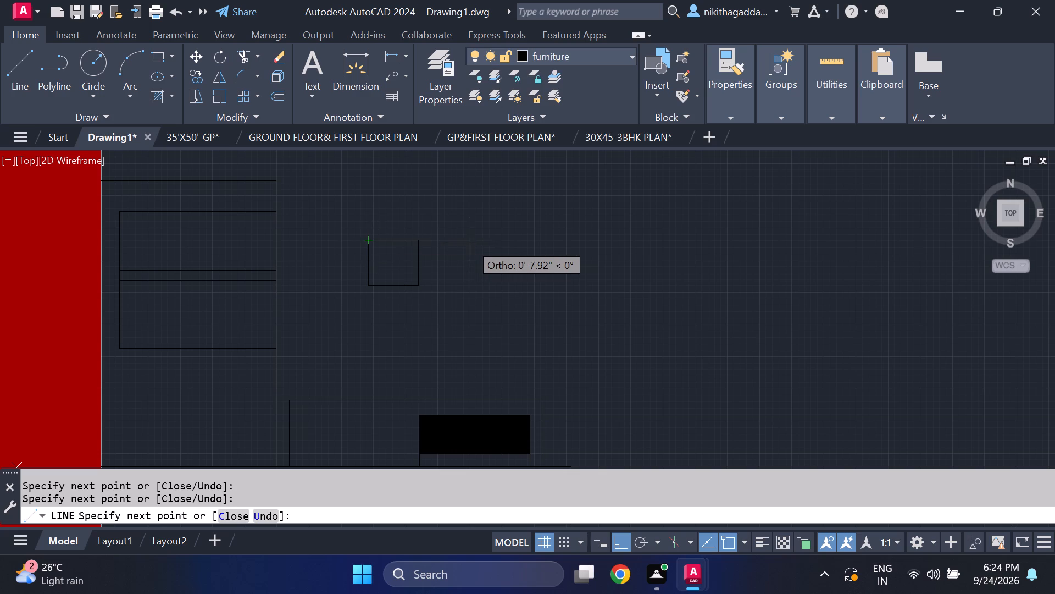
key("Escape")
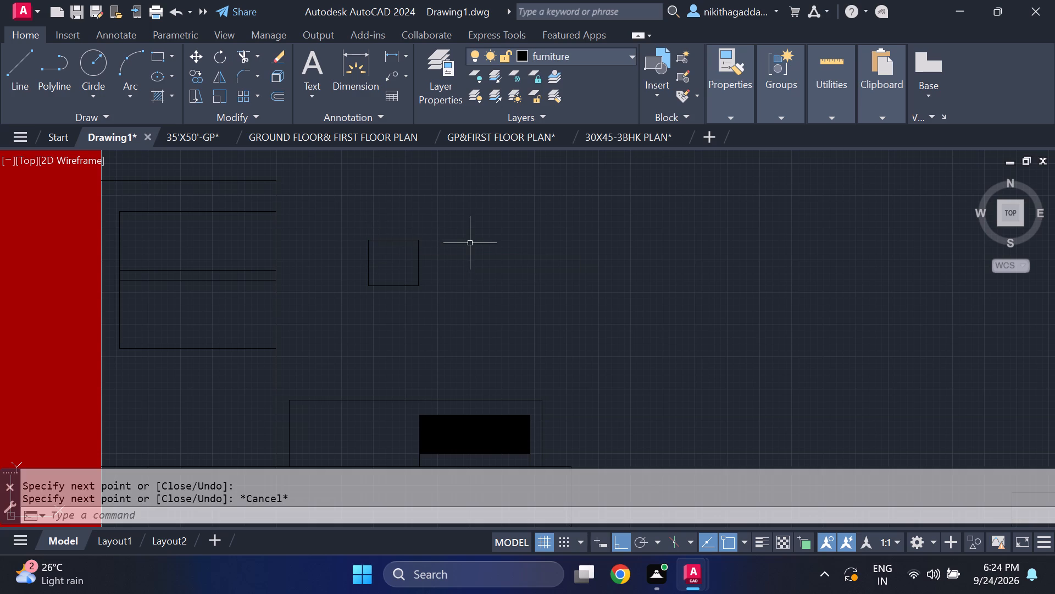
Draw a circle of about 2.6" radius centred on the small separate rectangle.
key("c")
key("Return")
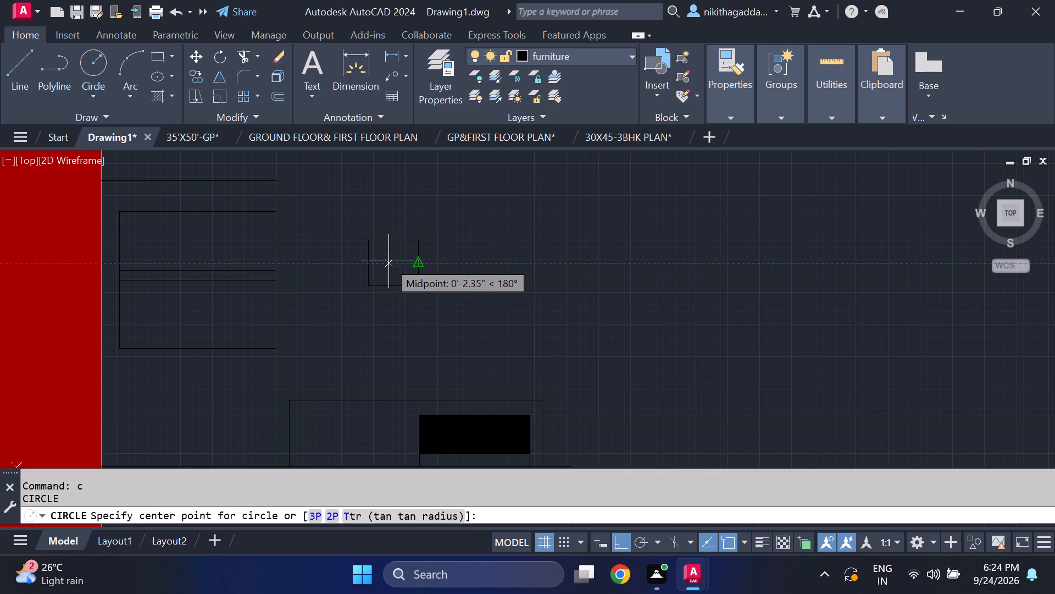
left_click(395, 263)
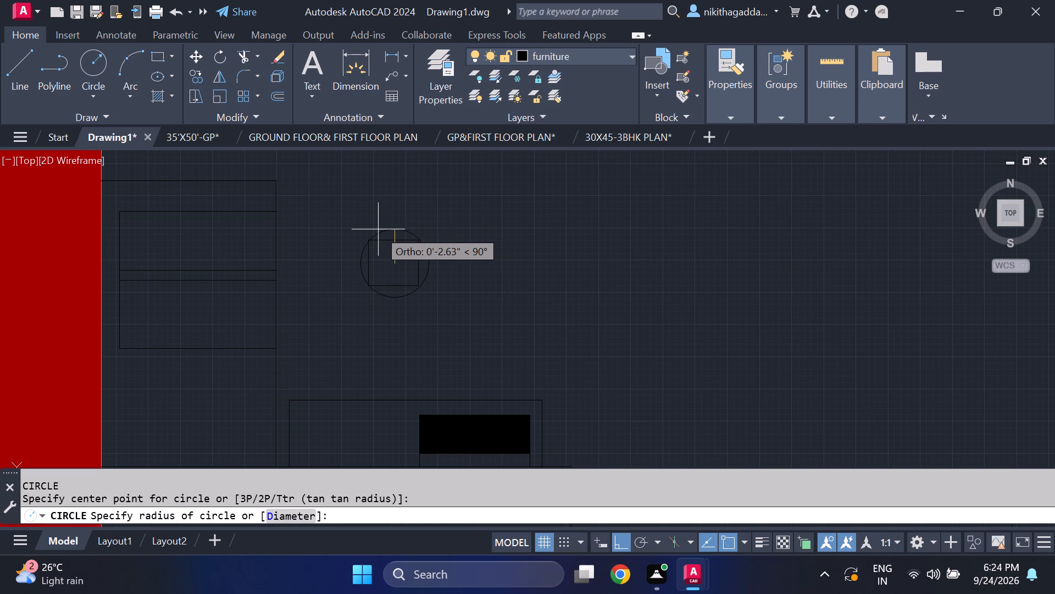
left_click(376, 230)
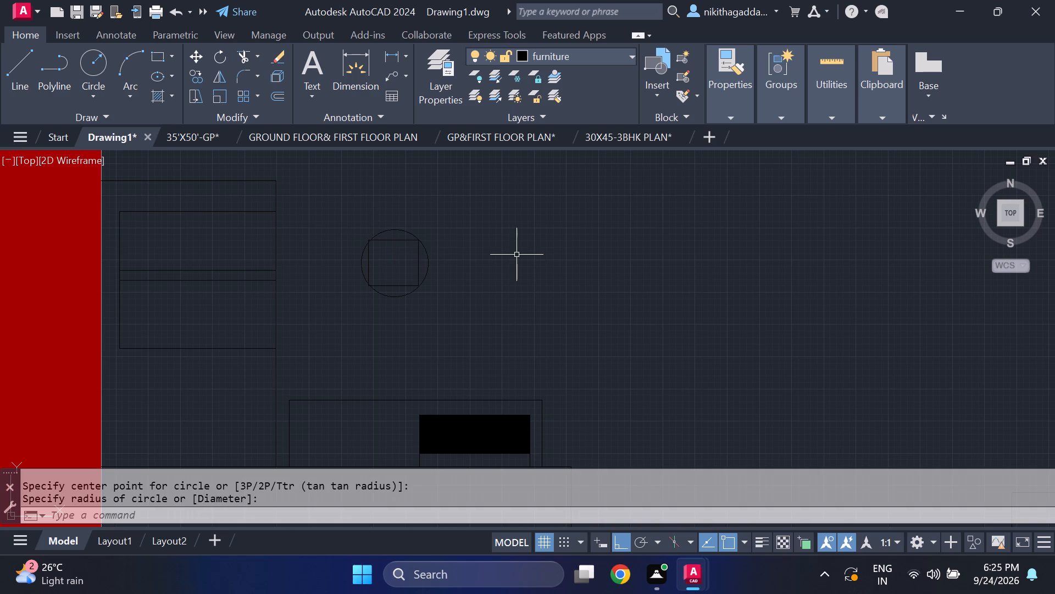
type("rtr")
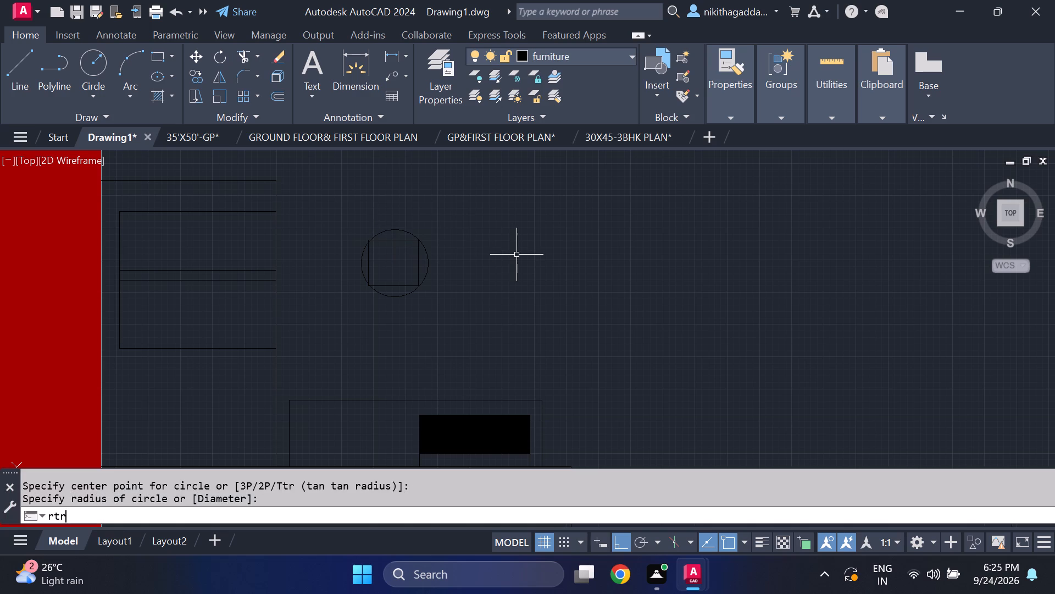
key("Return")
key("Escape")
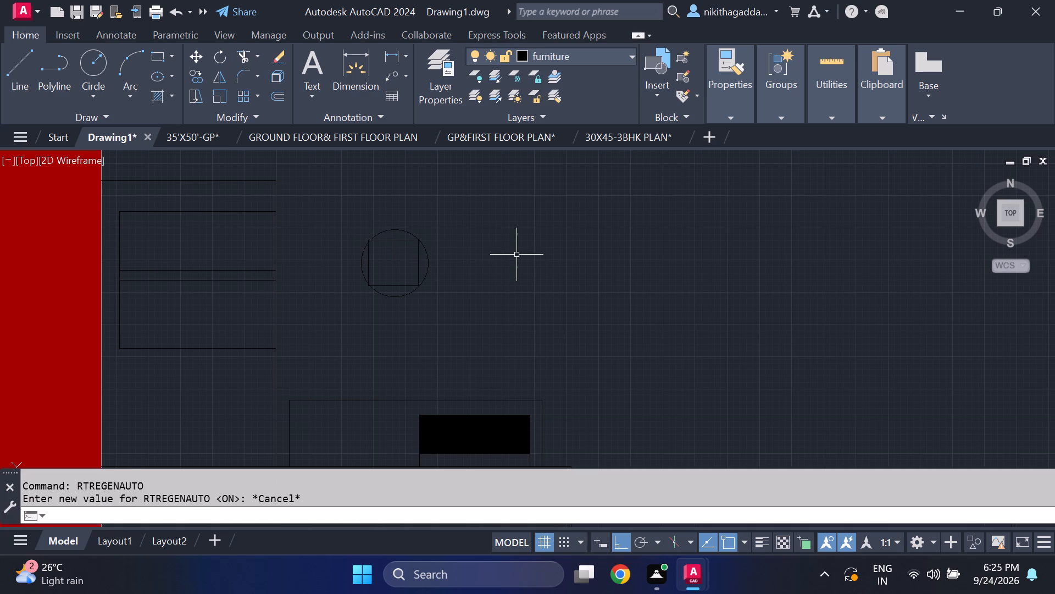
Trim away the circle segments around the small separate rectangle, leaving the rectangle in place.
type("tr")
key("Return")
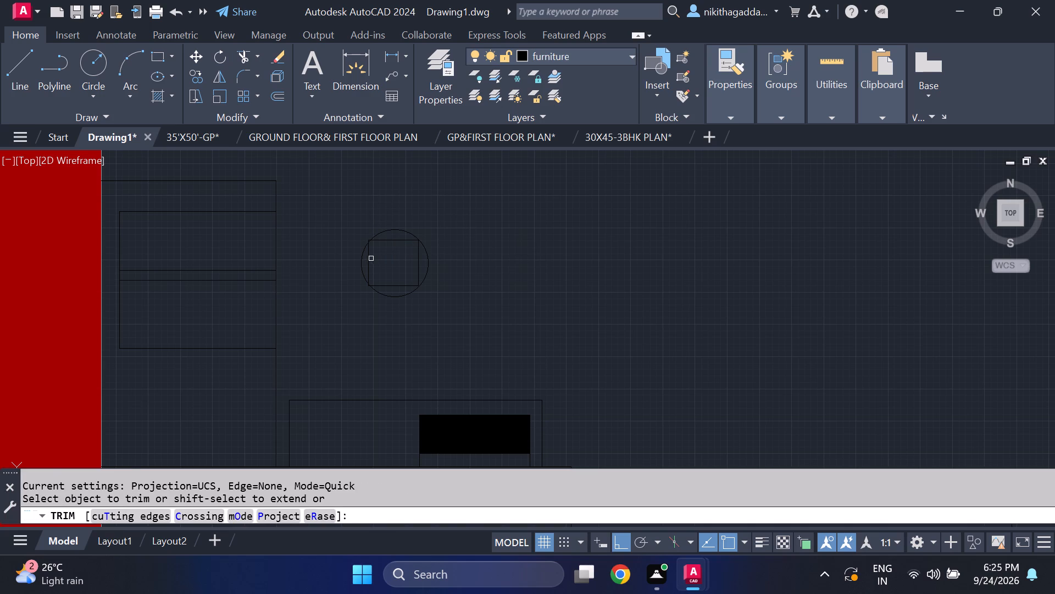
left_click(362, 254)
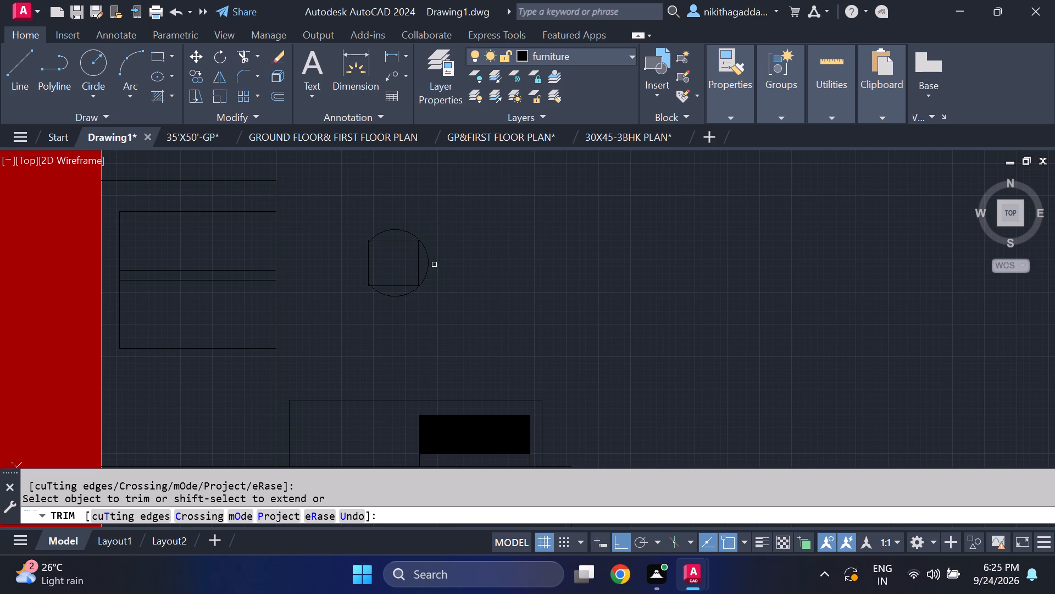
left_click(426, 256)
scroll(364, 243, "up", 3)
left_click(383, 241)
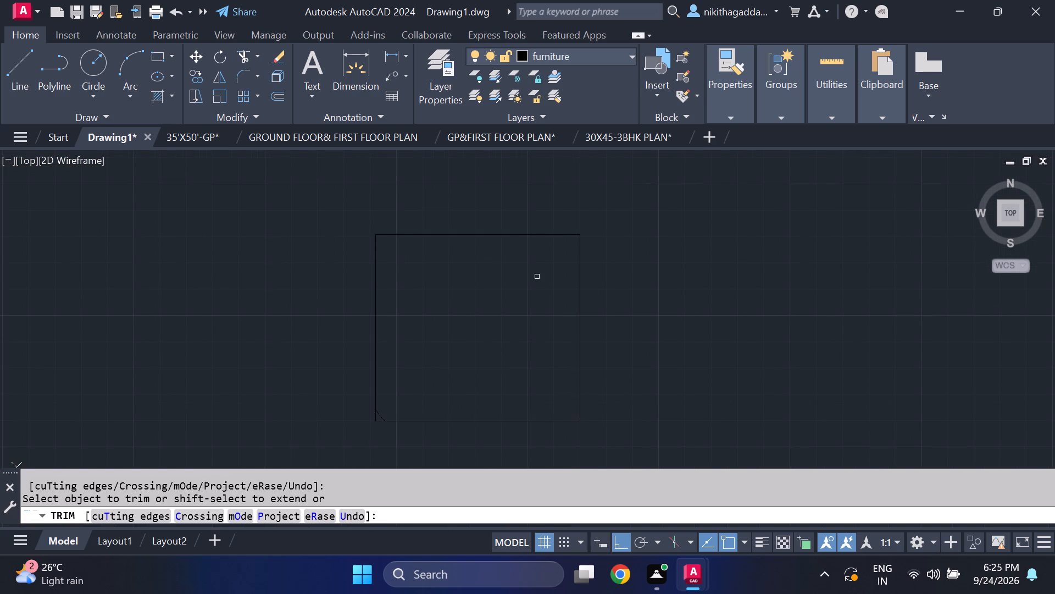
key("Escape")
Draw a large three-point arc through both upper corners of the small rectangle, ending outside its left edge.
type("arc")
key("Return")
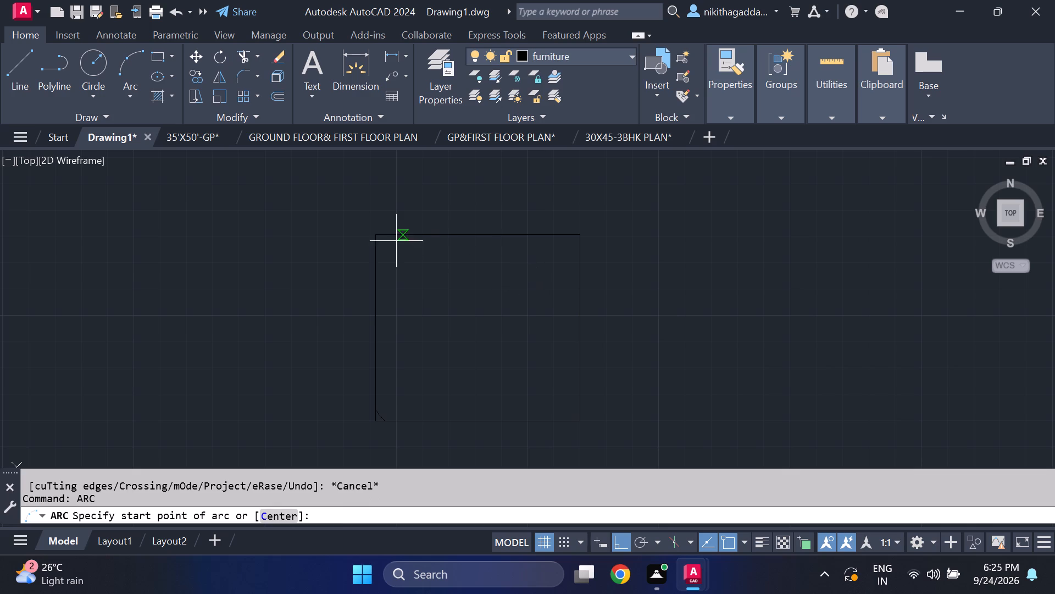
left_click(372, 234)
left_click(580, 237)
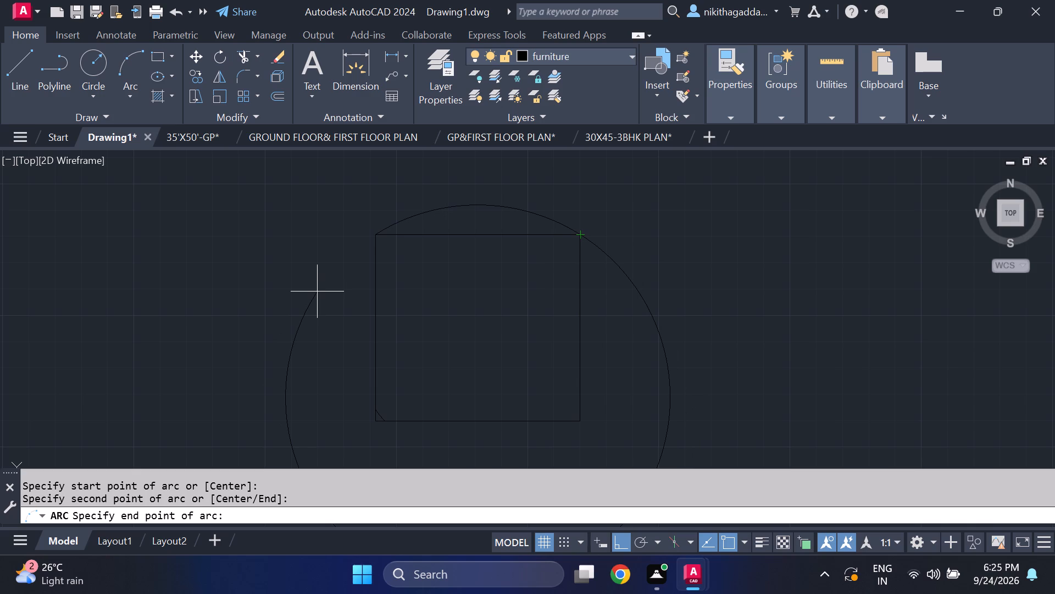
left_click(317, 291)
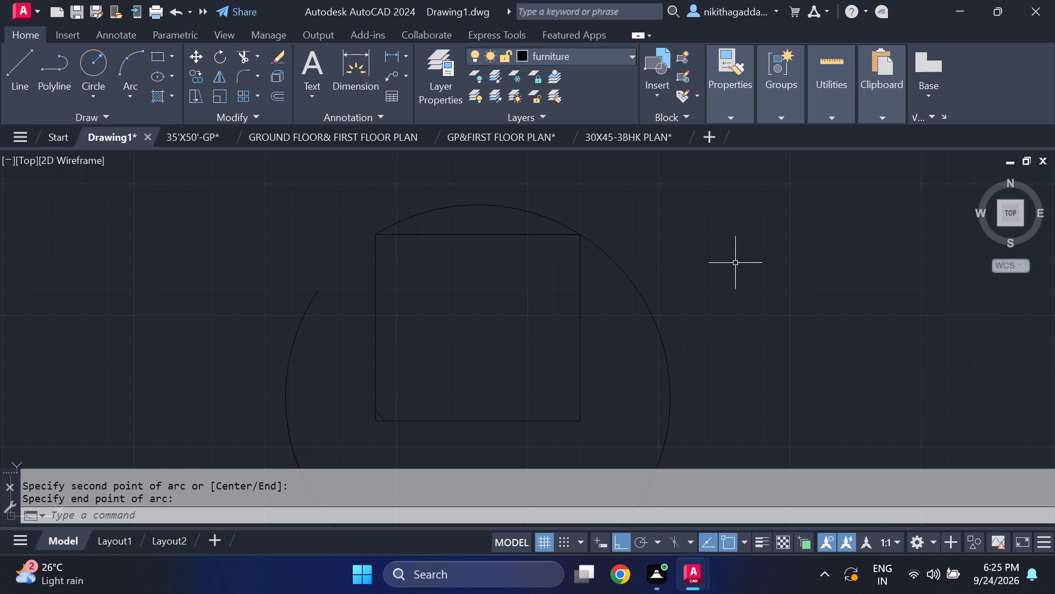
Trim the arc down to the shallow cap above the small rectangle's upper edge.
type("tr")
key("Return")
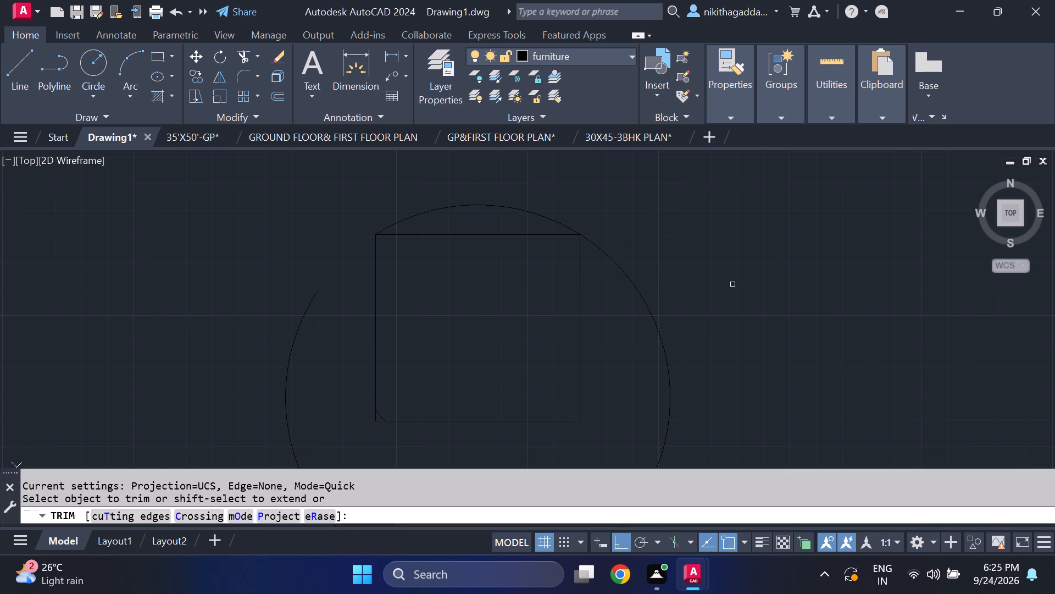
left_click_drag(343, 392, 152, 436)
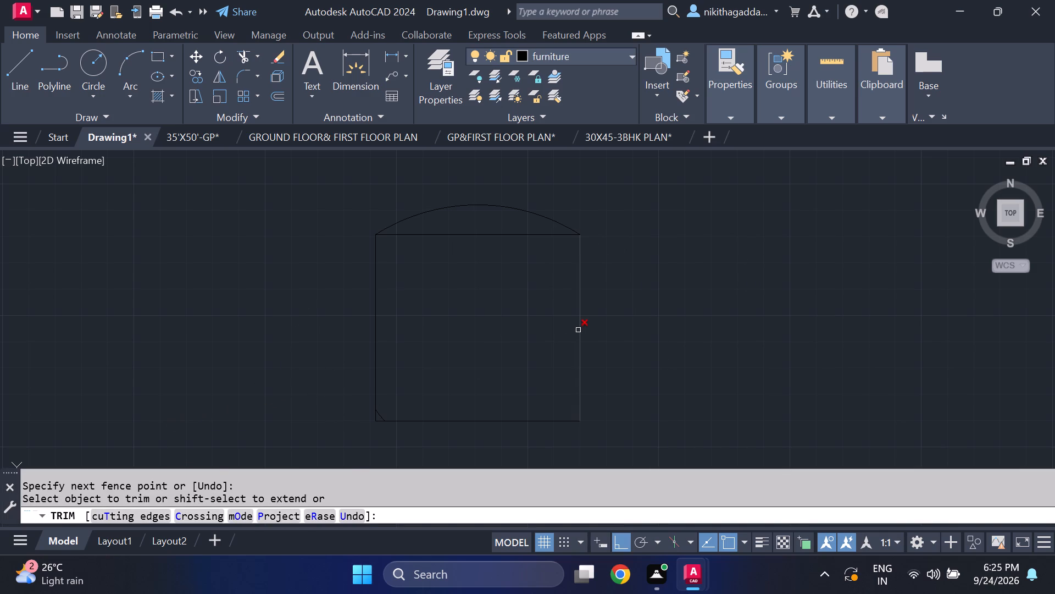
key("Escape")
Draw two slanted lines with ortho off, forming a narrow pointed spike on the left part of the cap arc.
key("l")
key("Return")
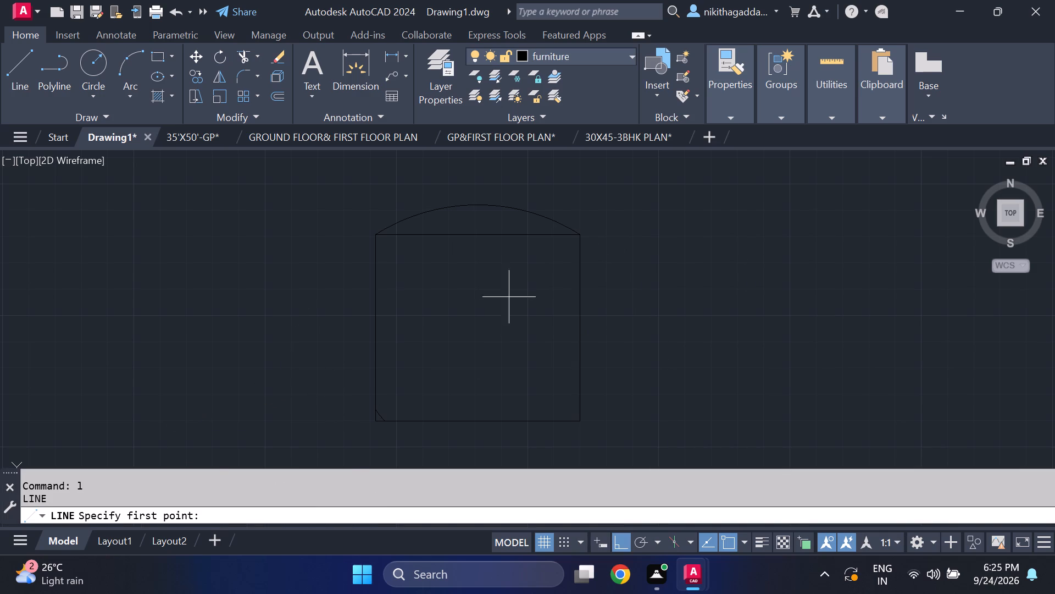
left_click(419, 215)
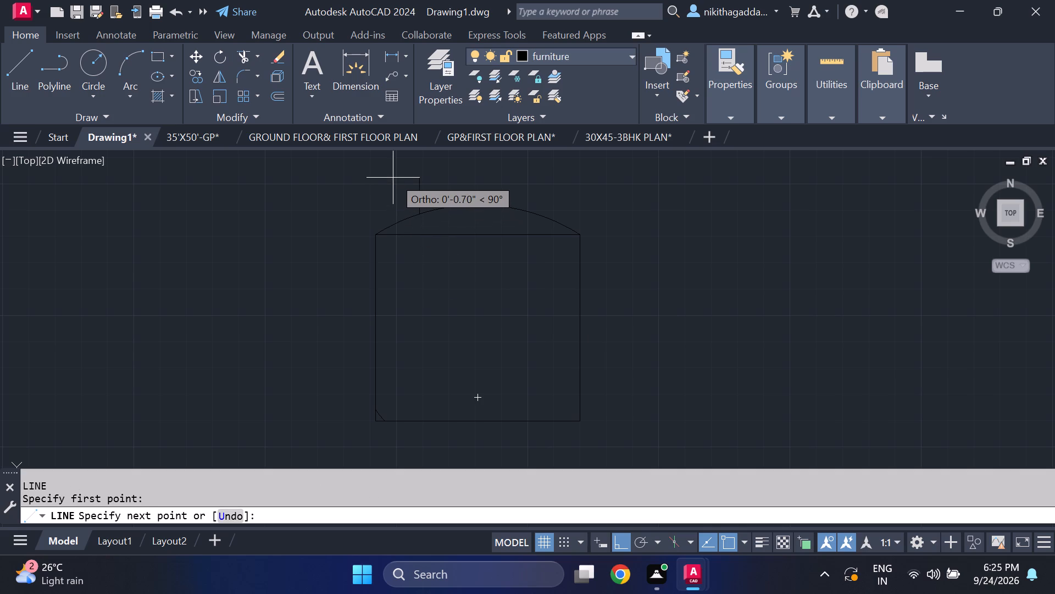
key("F8")
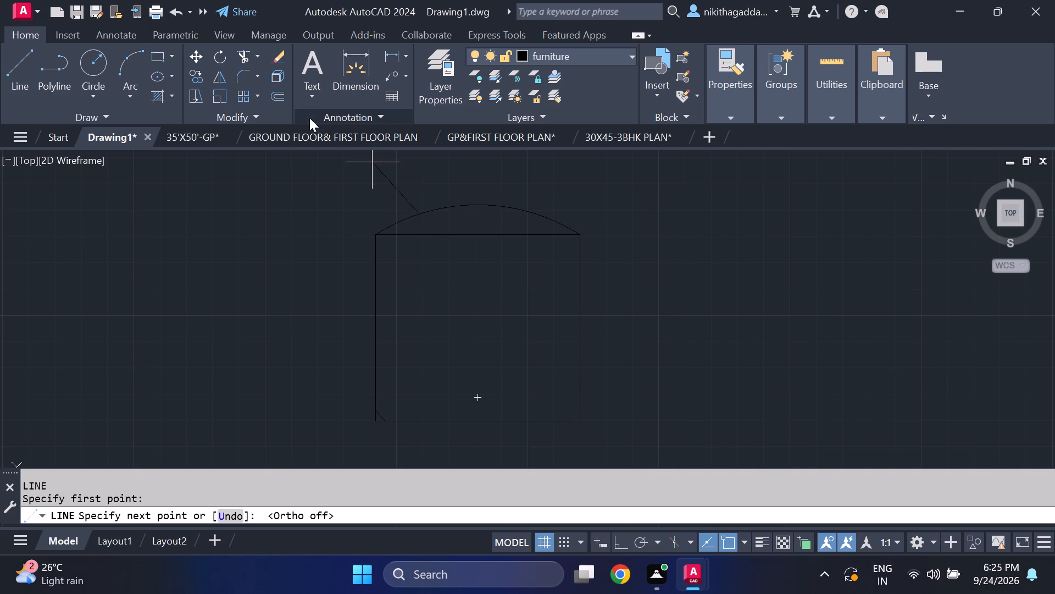
left_click(401, 184)
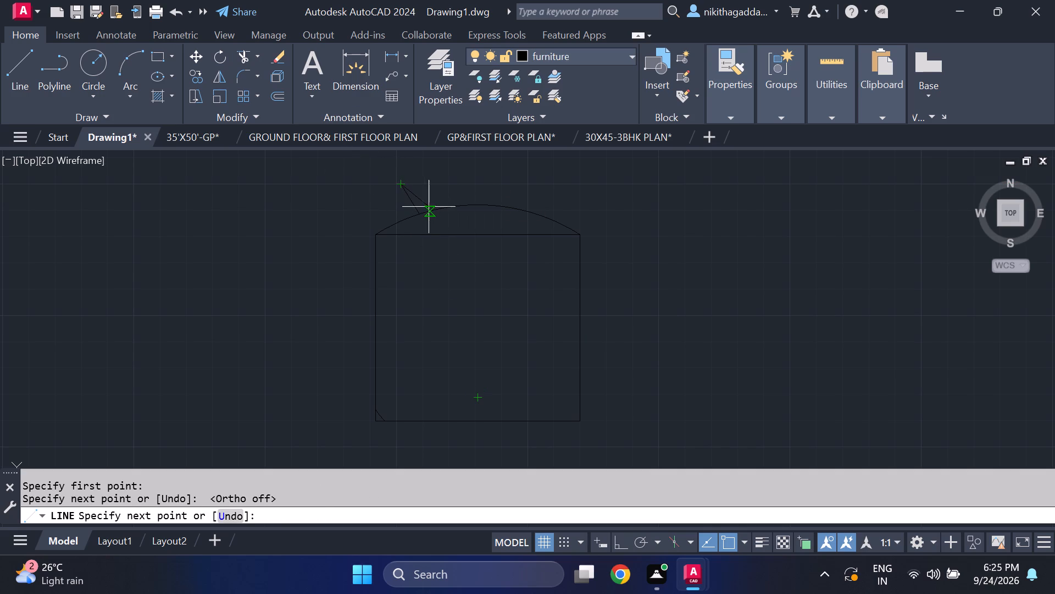
left_click(429, 210)
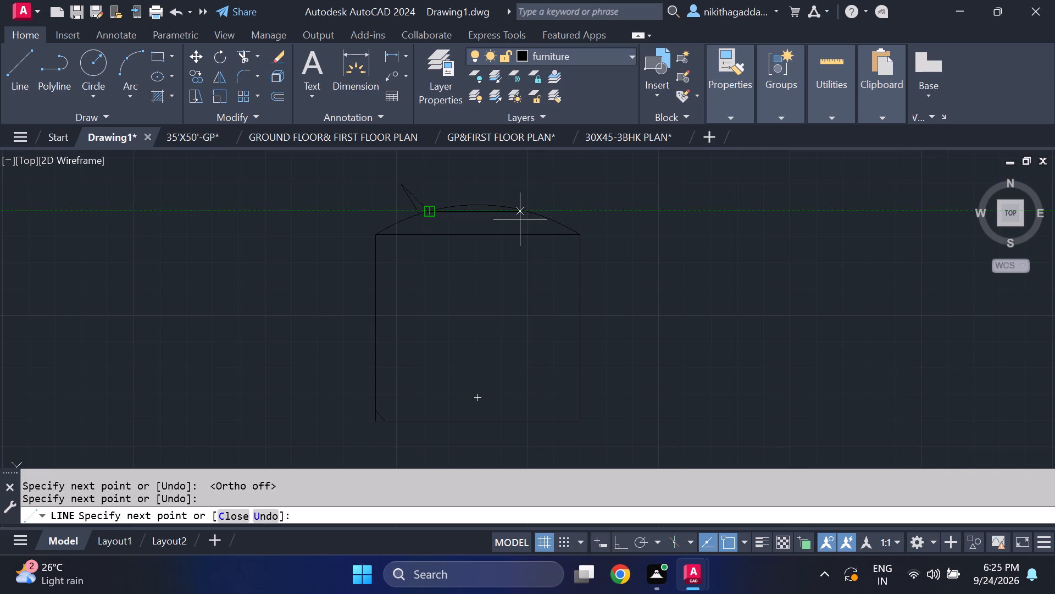
key("Escape")
Mirror the two spike lines about the small rectangle's vertical centreline, keeping the source lines.
left_click_drag(443, 189, 435, 188)
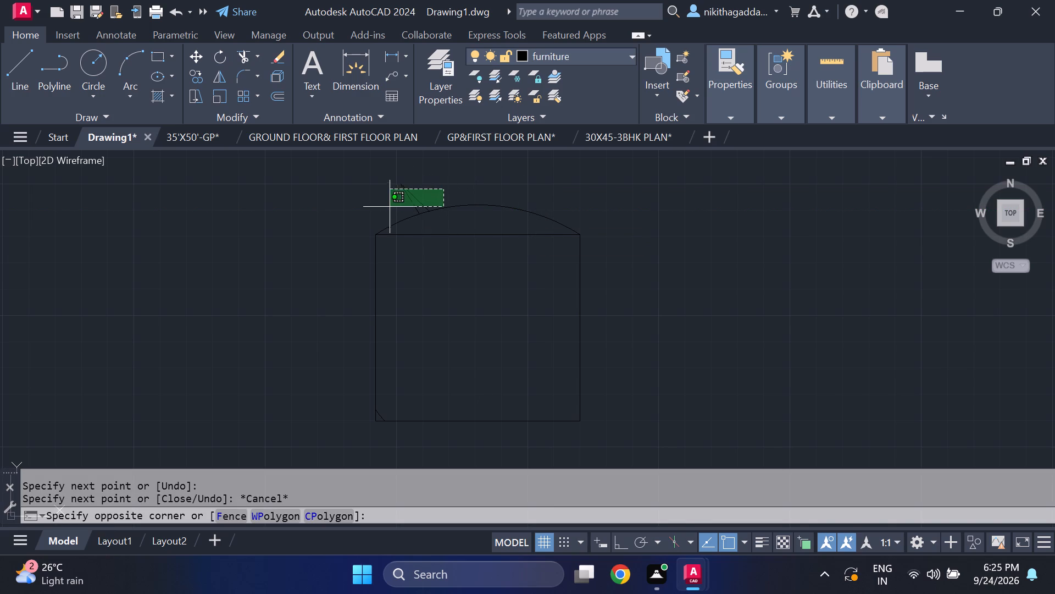
left_click(381, 199)
type("mi")
key("Return")
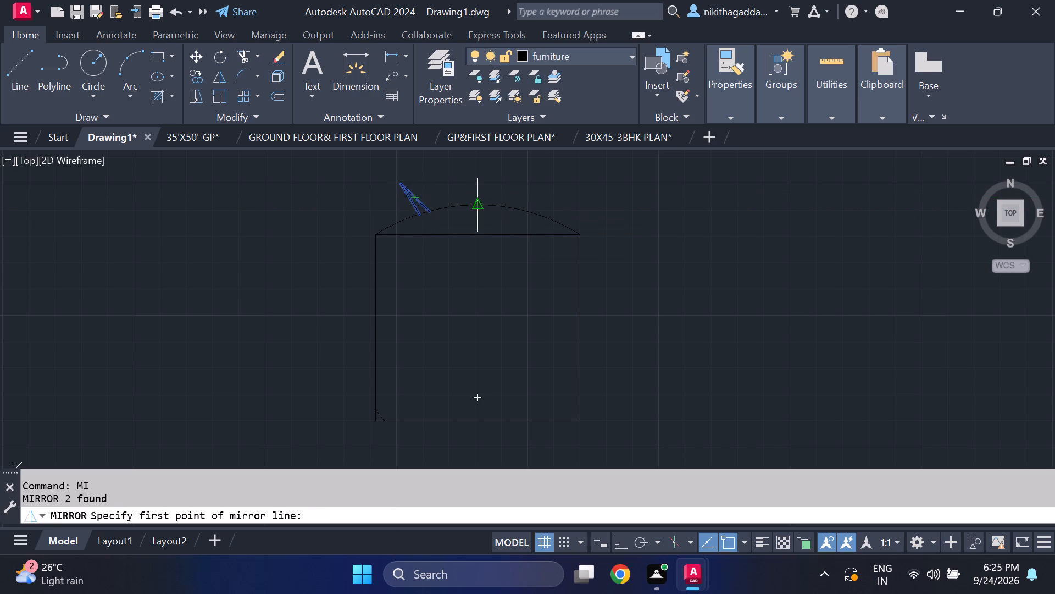
left_click(481, 168)
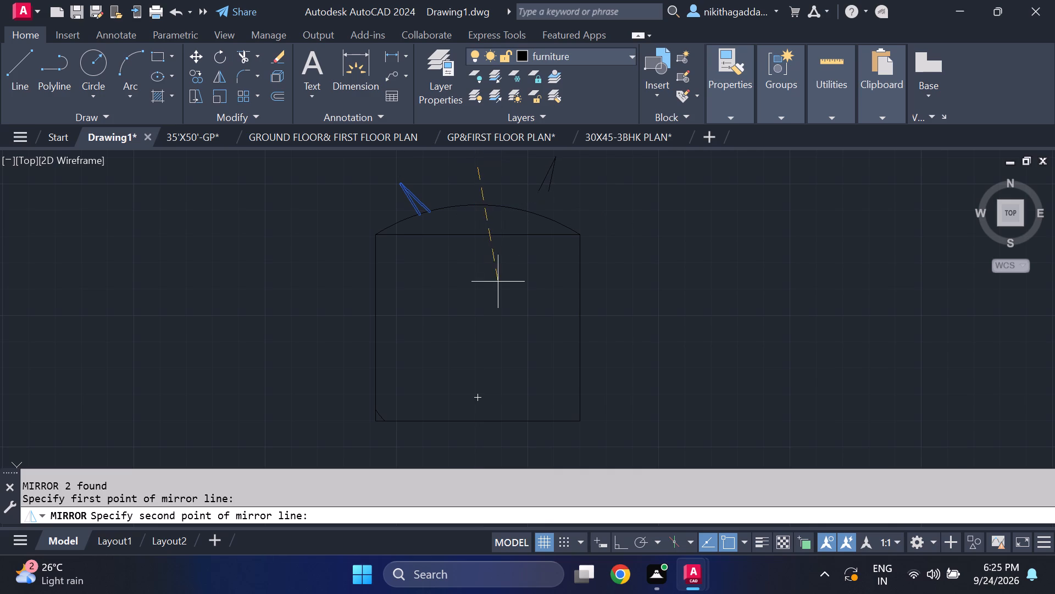
left_click(476, 400)
key("m")
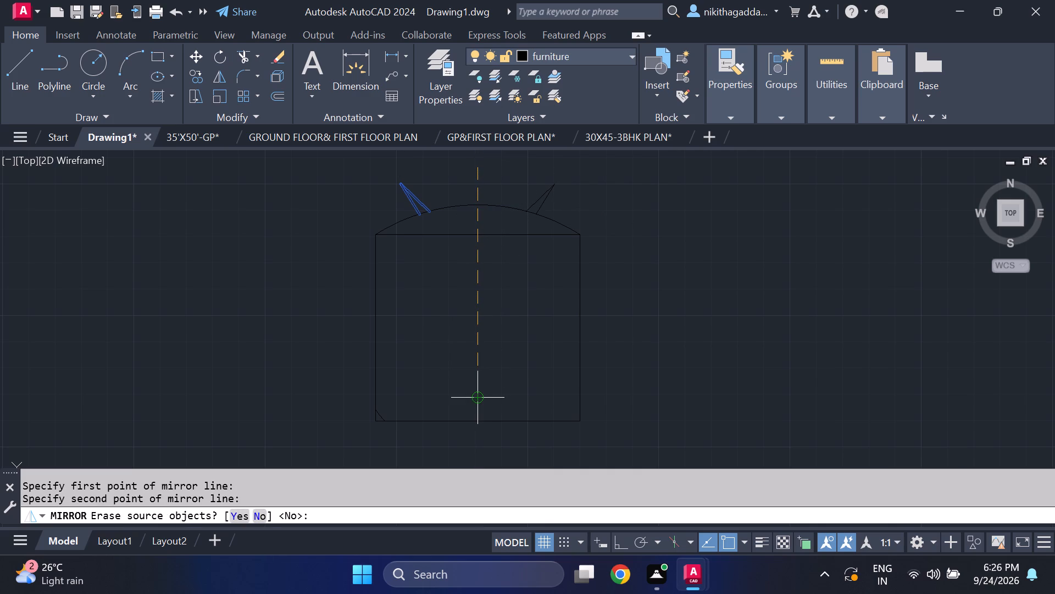
key("BackSpace")
type("no")
key("Return")
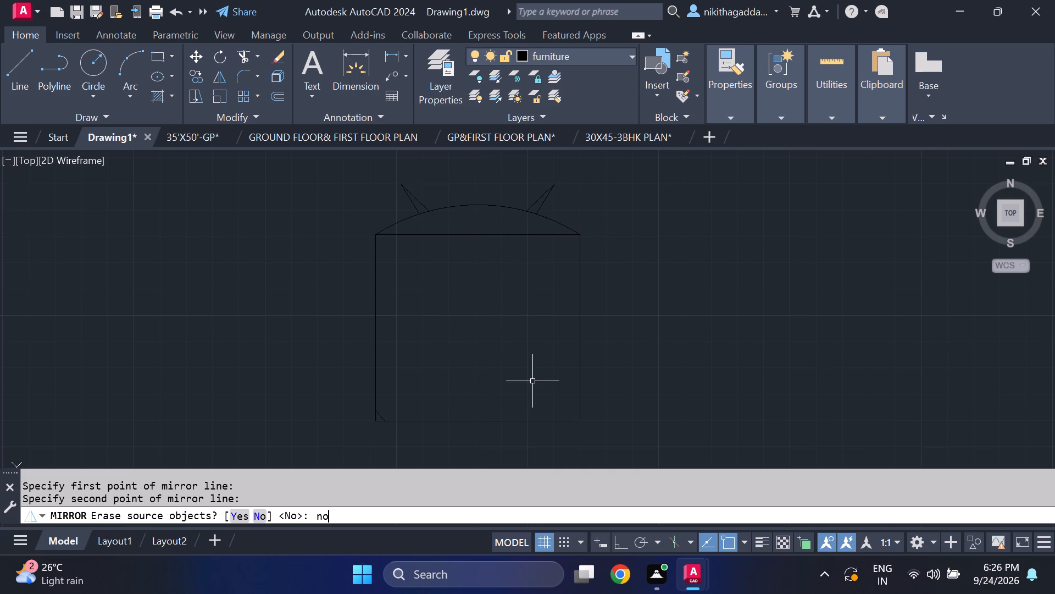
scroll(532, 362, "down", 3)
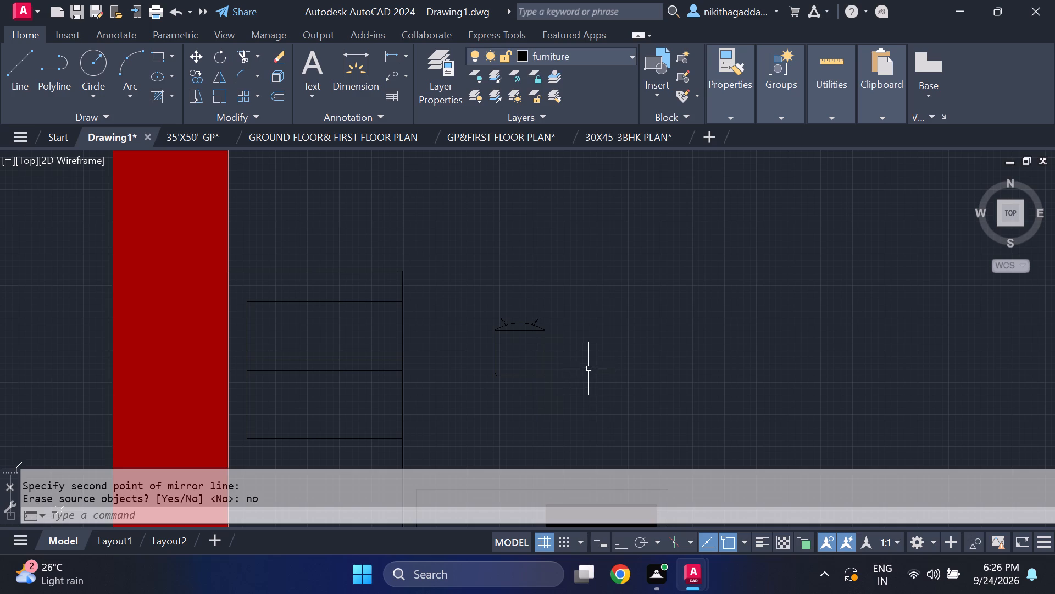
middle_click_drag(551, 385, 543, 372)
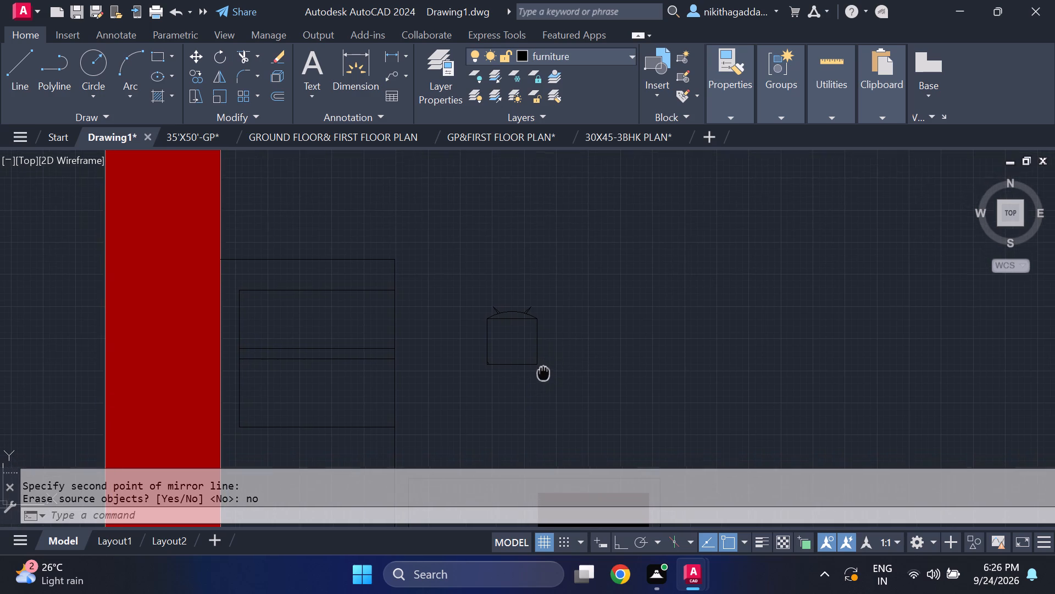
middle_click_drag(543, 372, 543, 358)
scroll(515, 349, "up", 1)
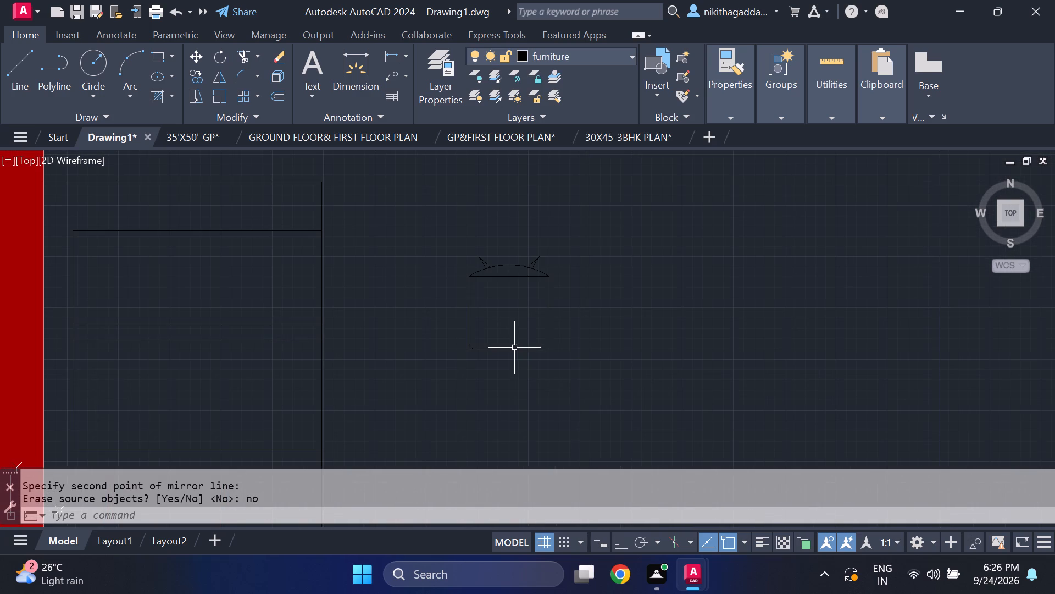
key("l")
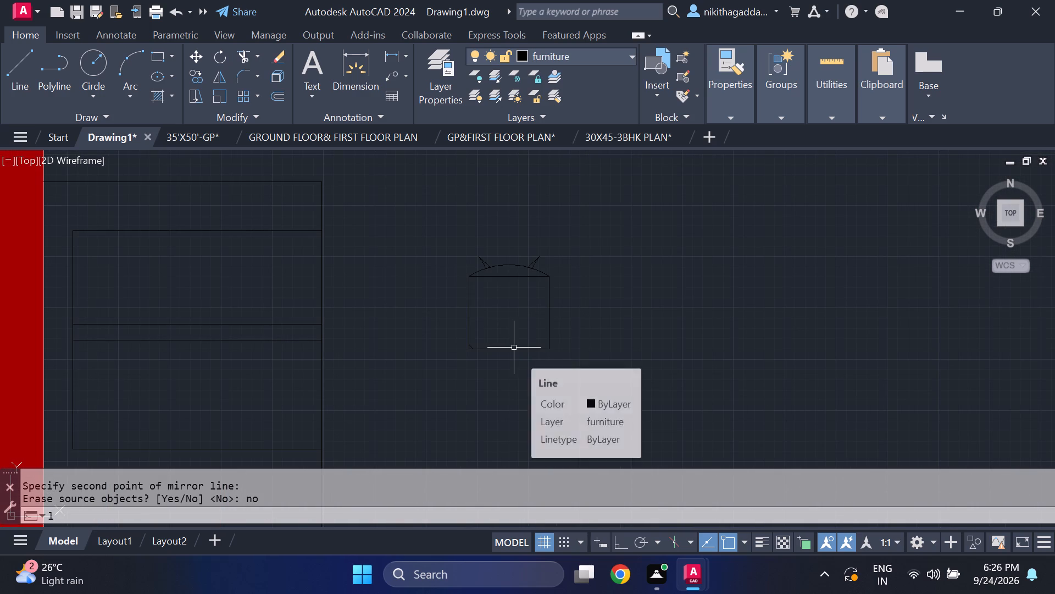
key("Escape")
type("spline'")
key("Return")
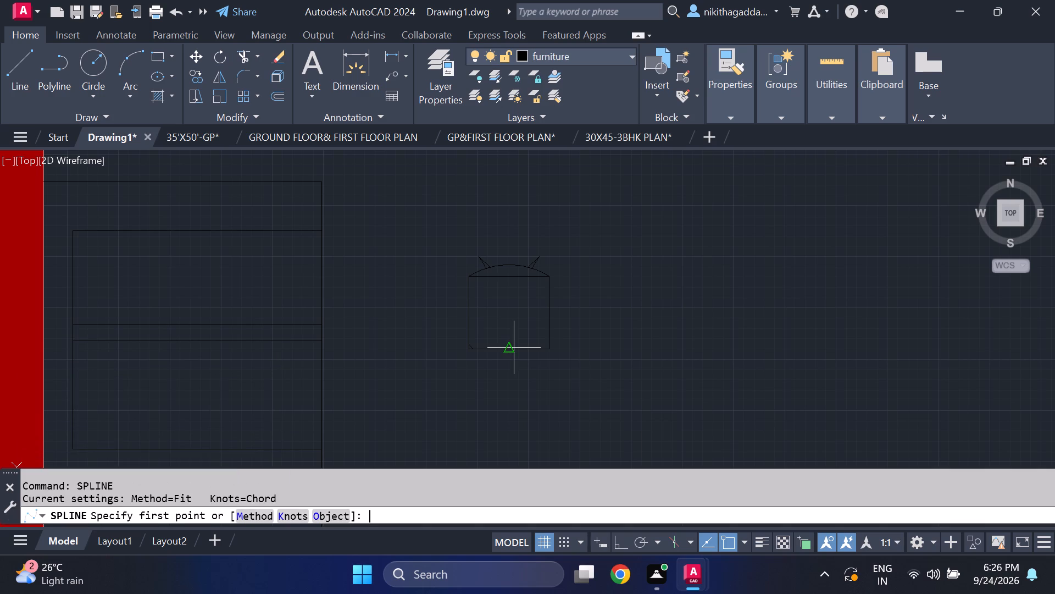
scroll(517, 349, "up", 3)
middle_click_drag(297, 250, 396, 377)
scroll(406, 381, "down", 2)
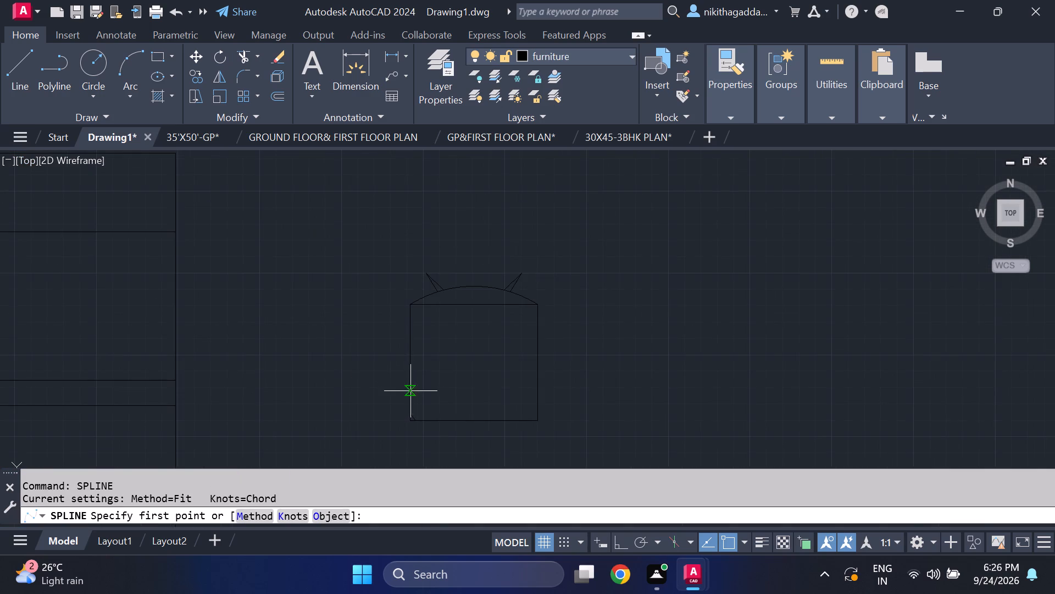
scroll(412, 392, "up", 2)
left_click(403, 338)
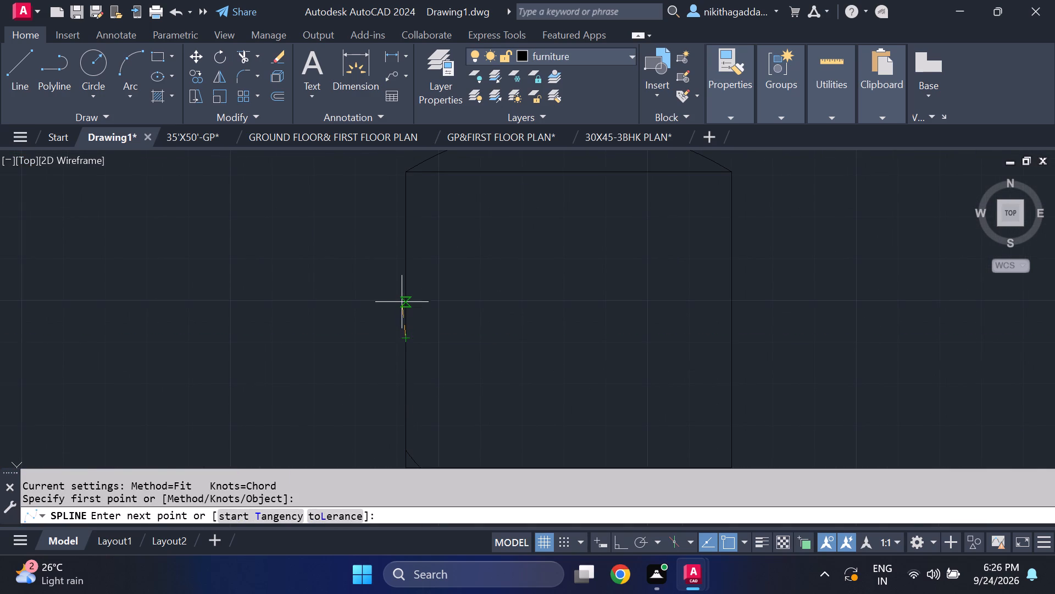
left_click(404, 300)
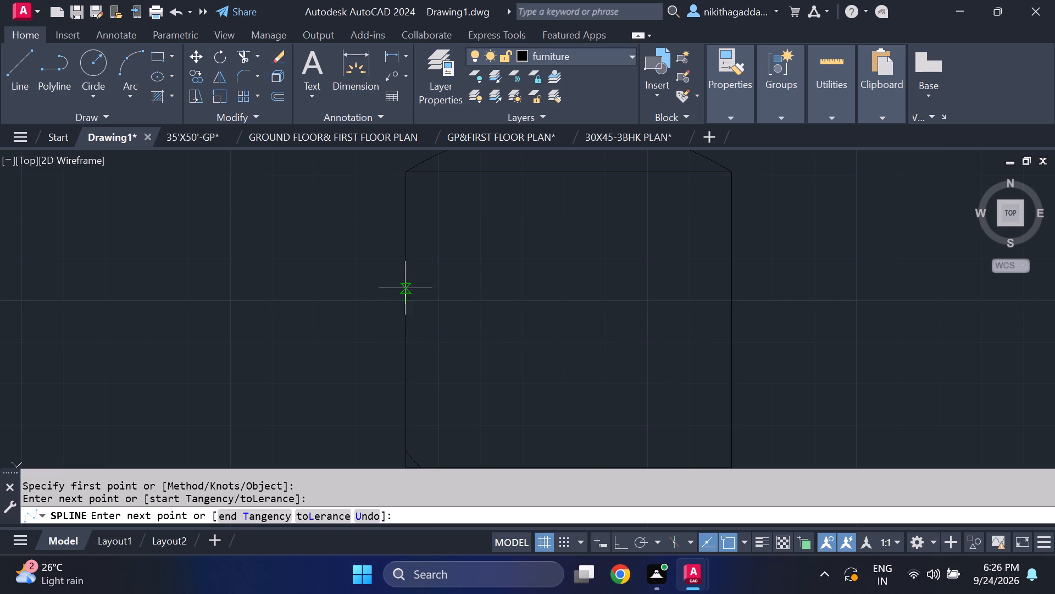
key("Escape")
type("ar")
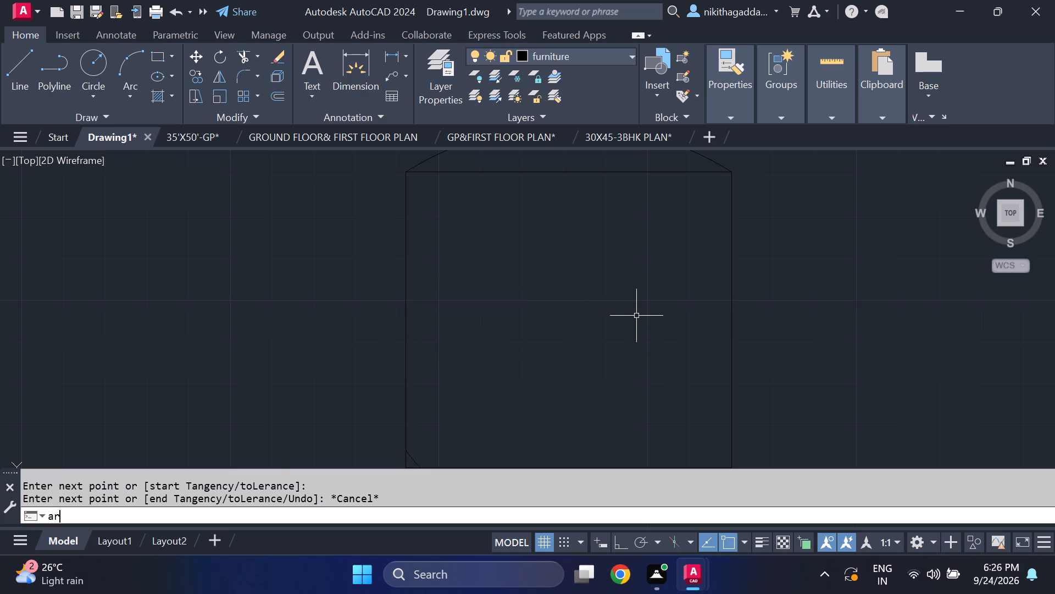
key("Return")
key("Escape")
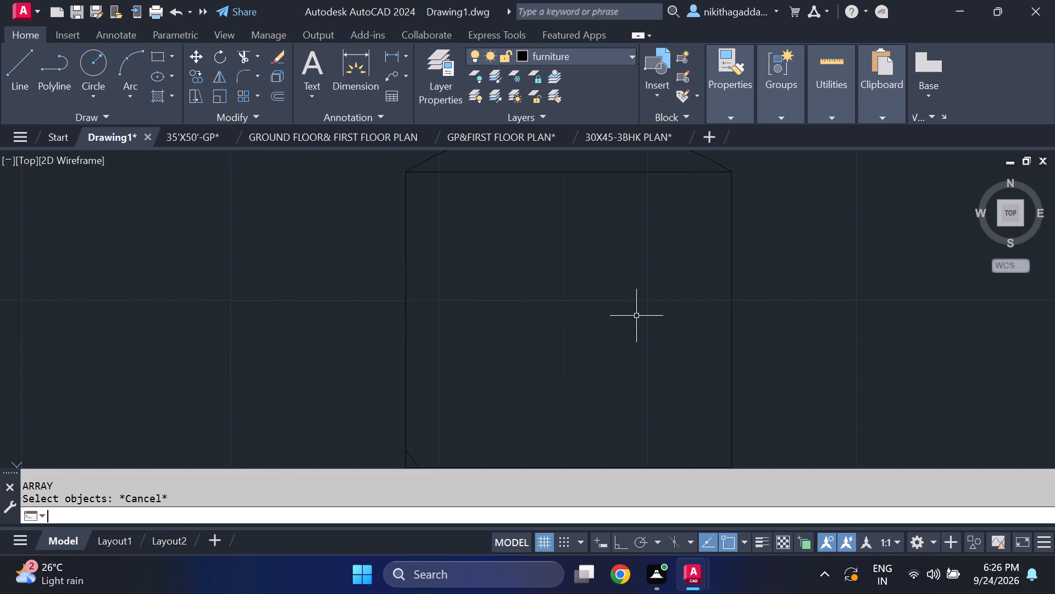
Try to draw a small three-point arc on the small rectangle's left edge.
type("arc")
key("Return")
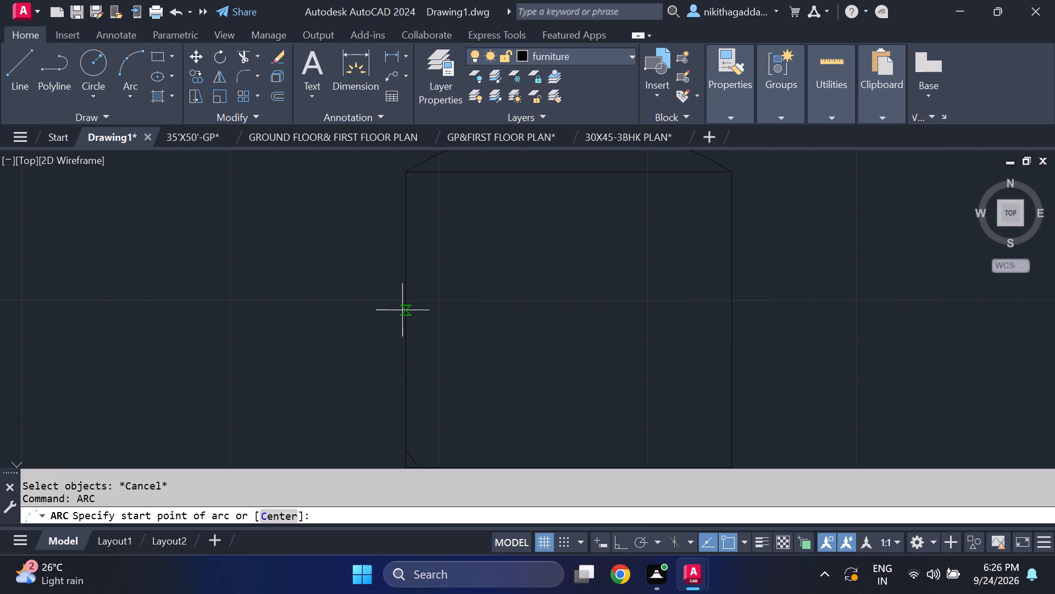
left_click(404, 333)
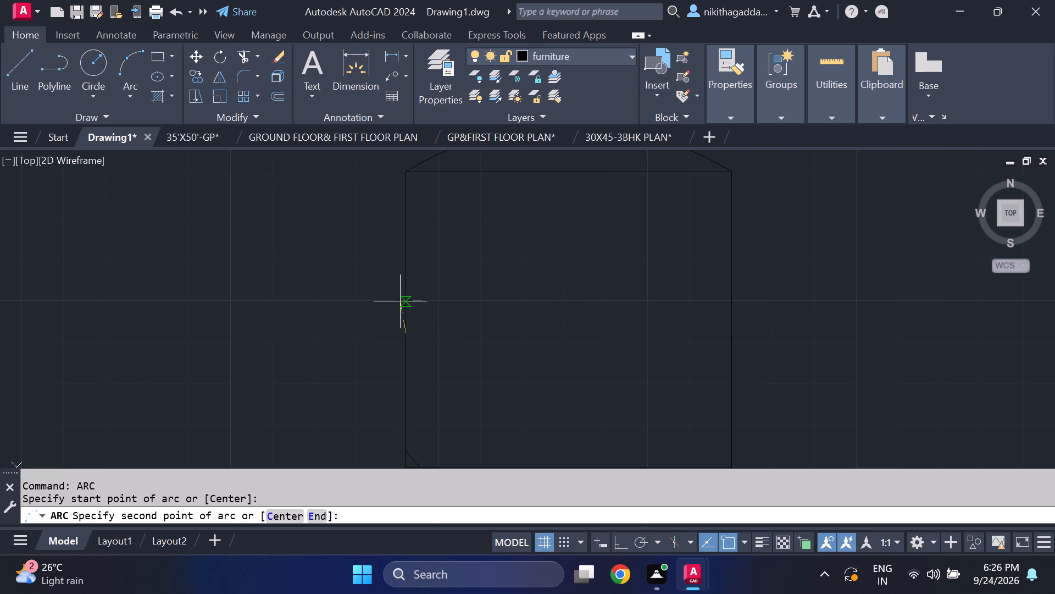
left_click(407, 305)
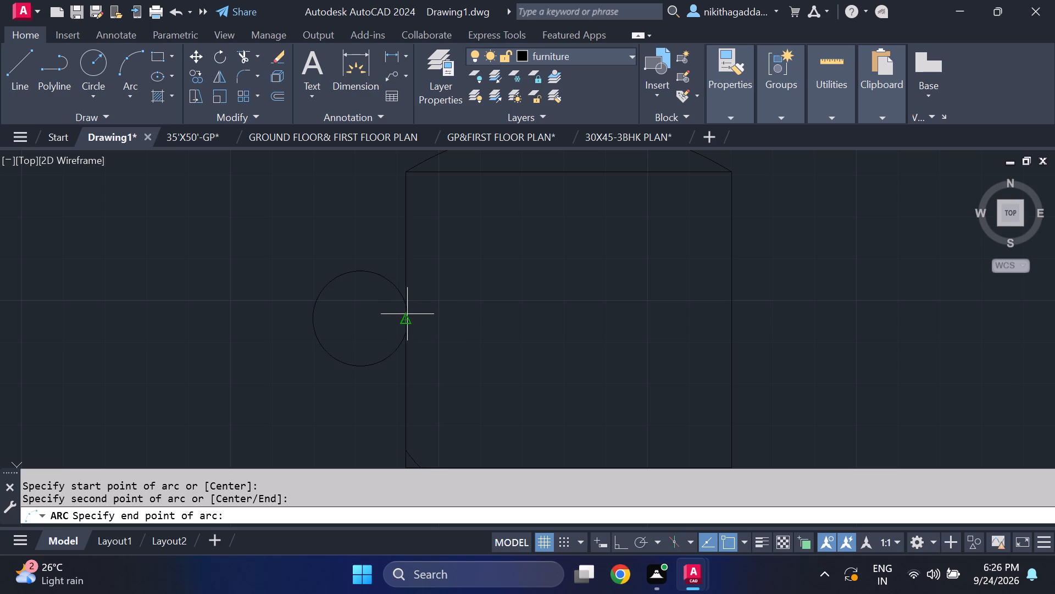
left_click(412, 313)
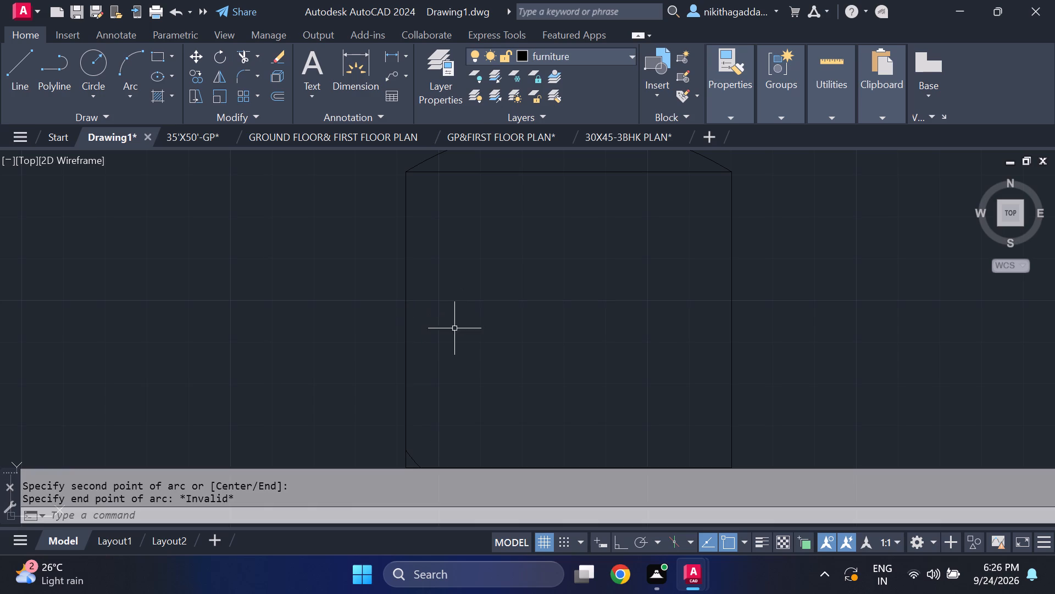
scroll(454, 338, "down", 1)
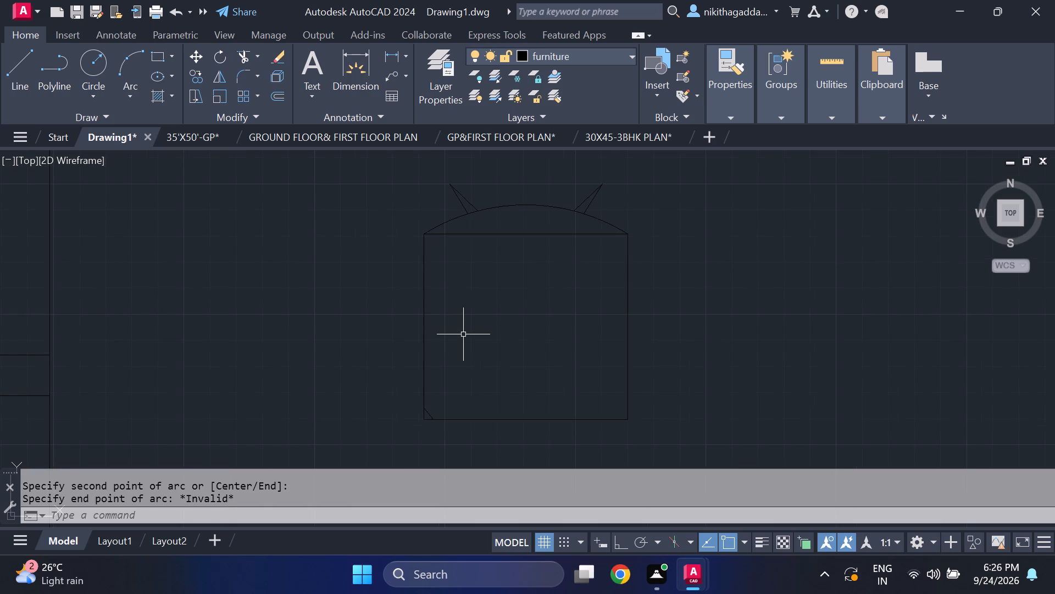
Draw a small three-line tab projecting outward from the middle of the small rectangle's left edge, with ortho on.
key("l")
key("Return")
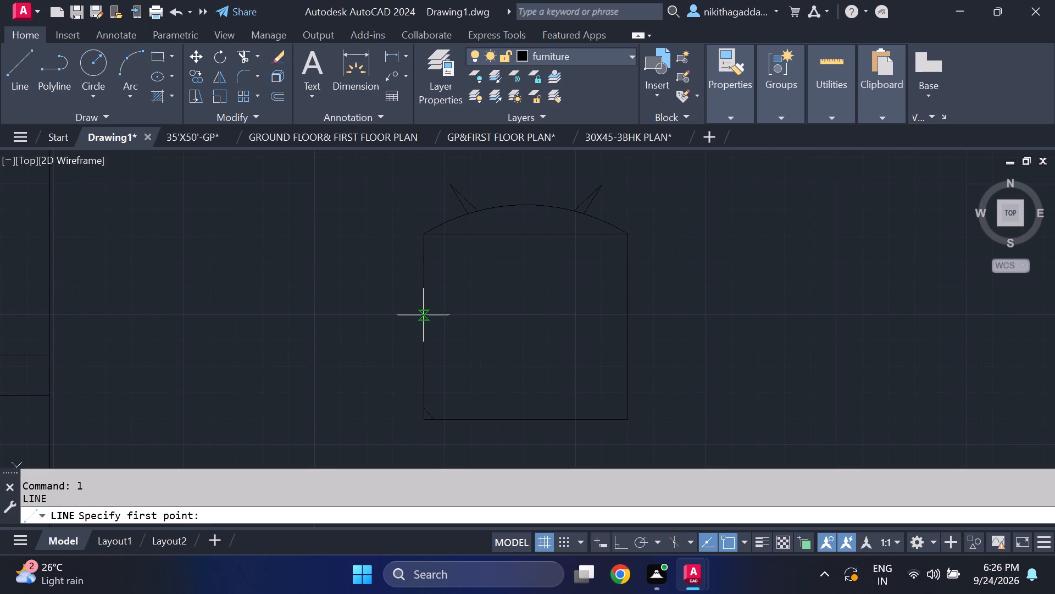
left_click(426, 309)
left_click(403, 311)
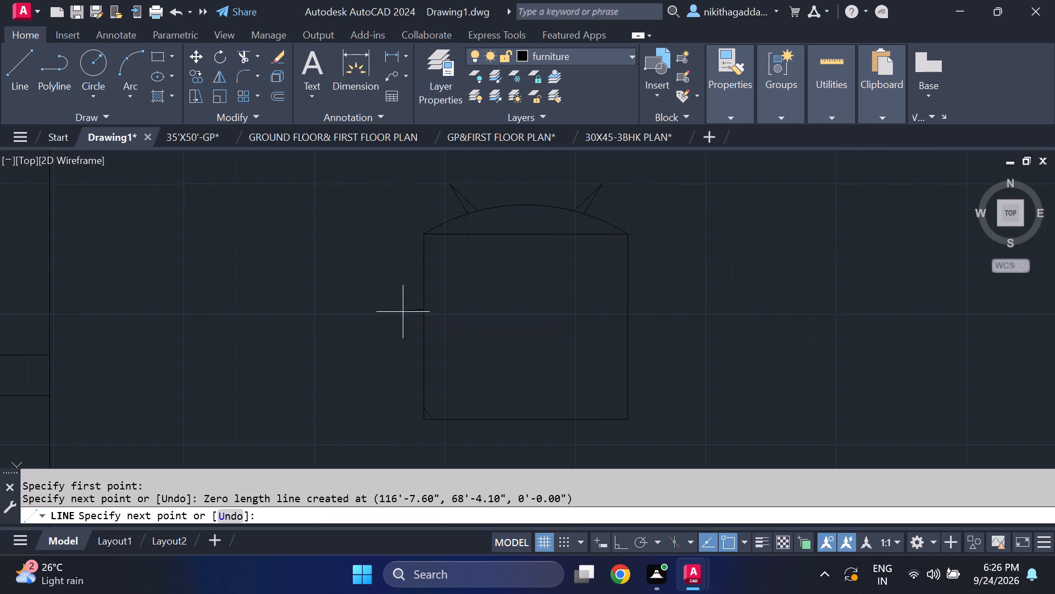
key("F8")
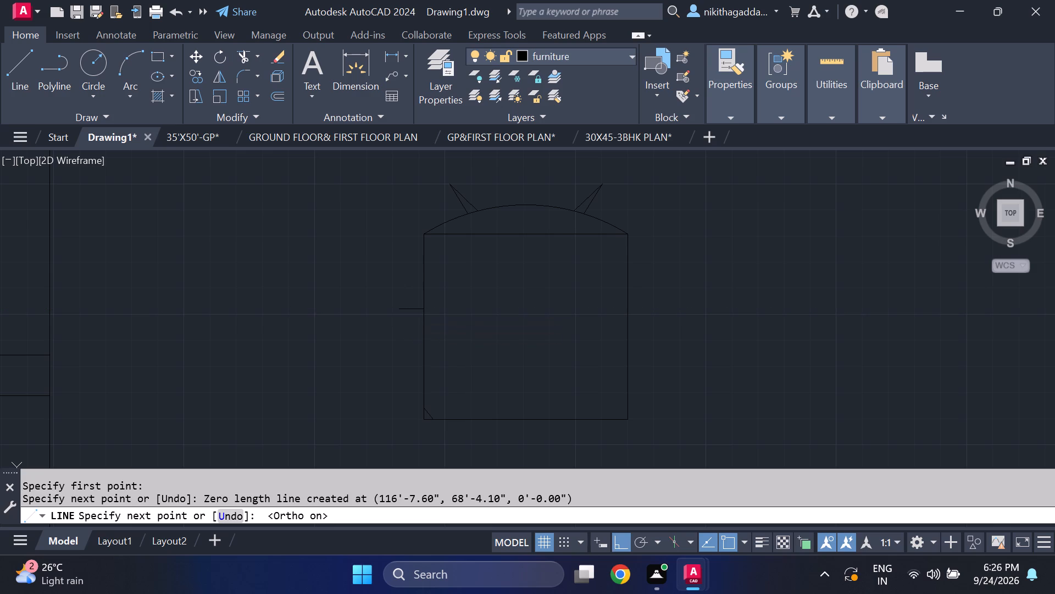
left_click(398, 309)
left_click(402, 322)
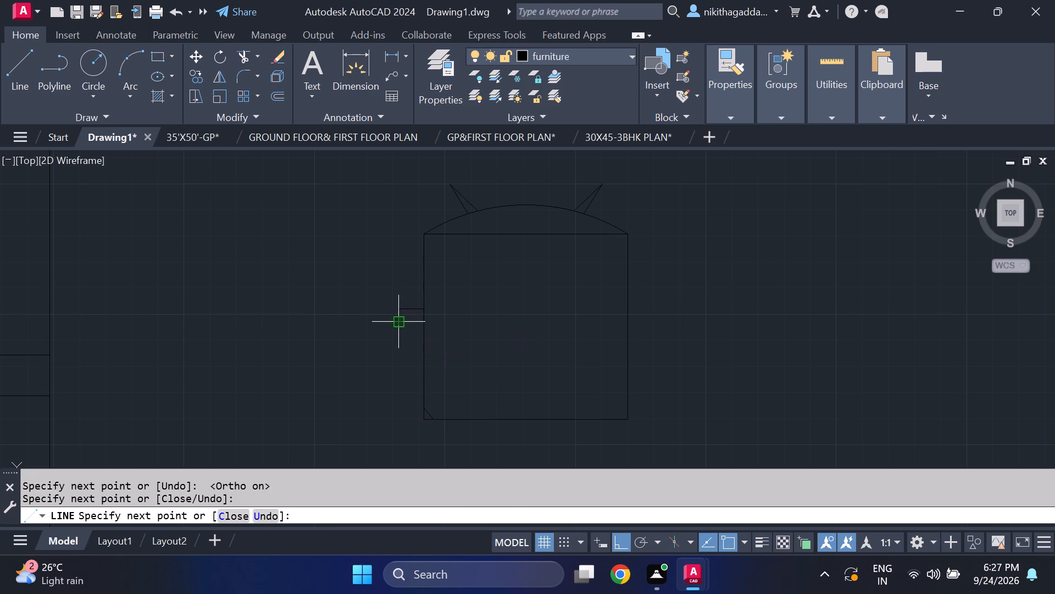
left_click(427, 320)
key("Escape")
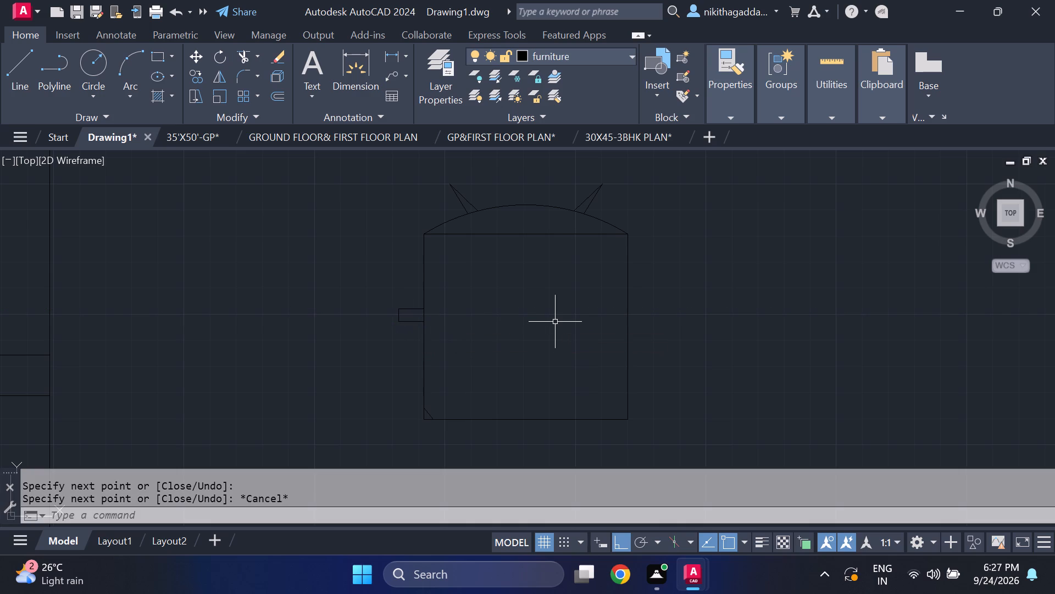
Mirror the three tab lines about a vertical line near the small rectangle's middle, keeping the source lines.
left_click_drag(418, 304, 410, 312)
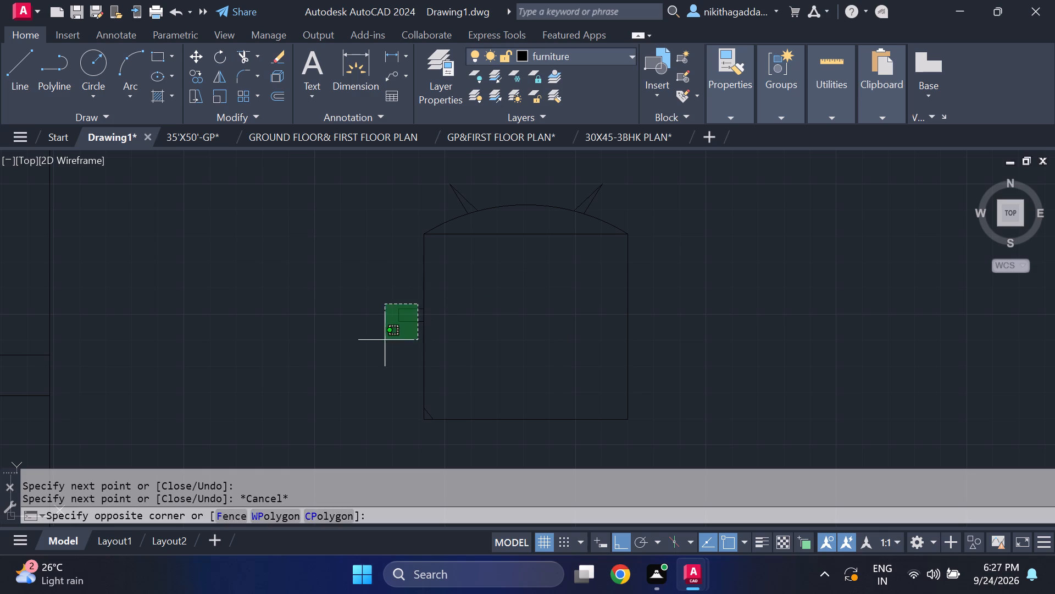
left_click(371, 351)
type("mi")
key("Return")
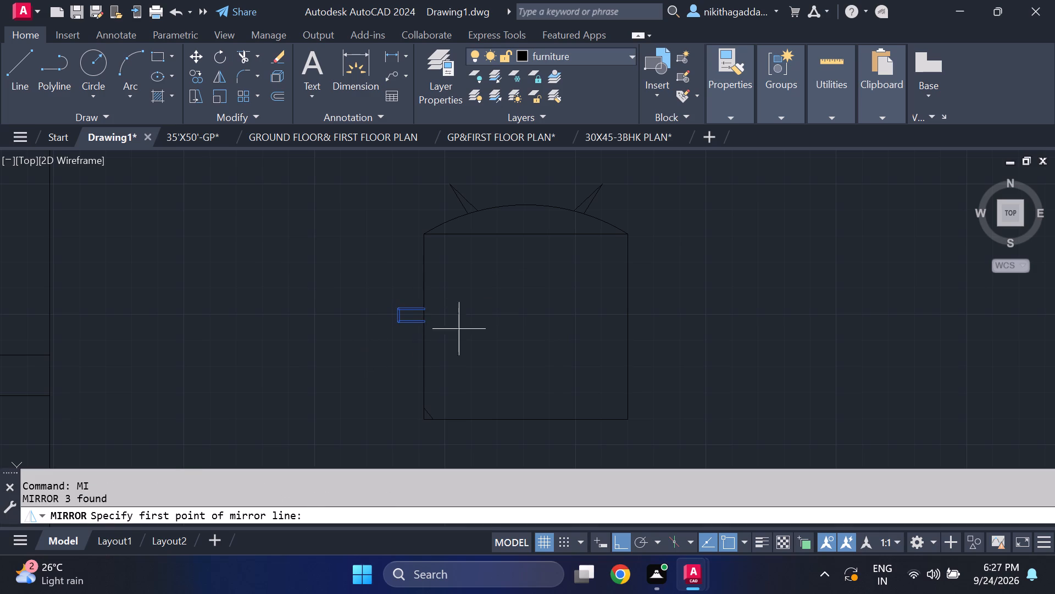
left_click(517, 260)
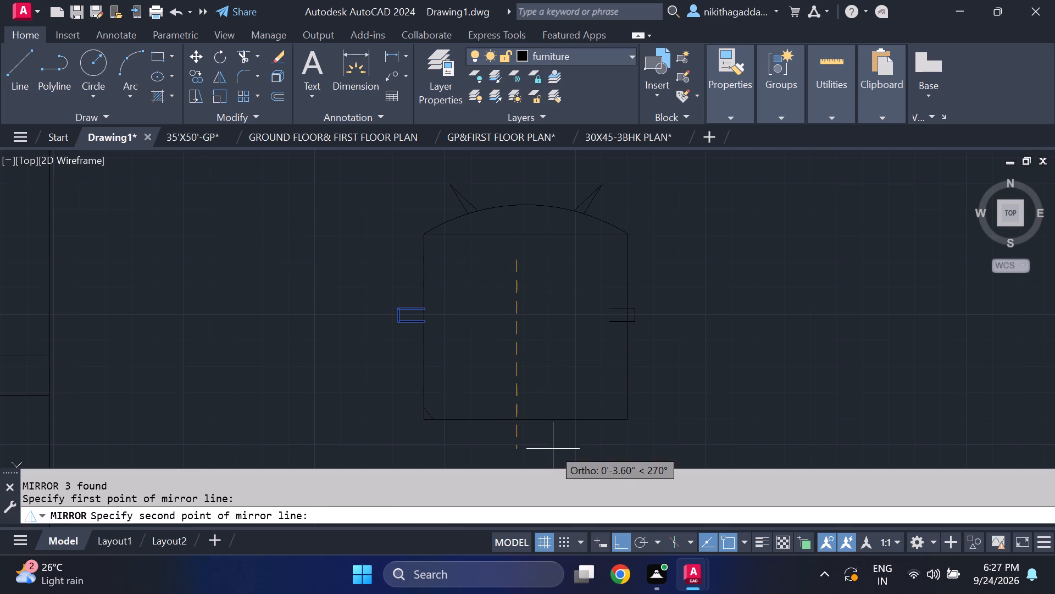
left_click(553, 449)
type("no")
key("Return")
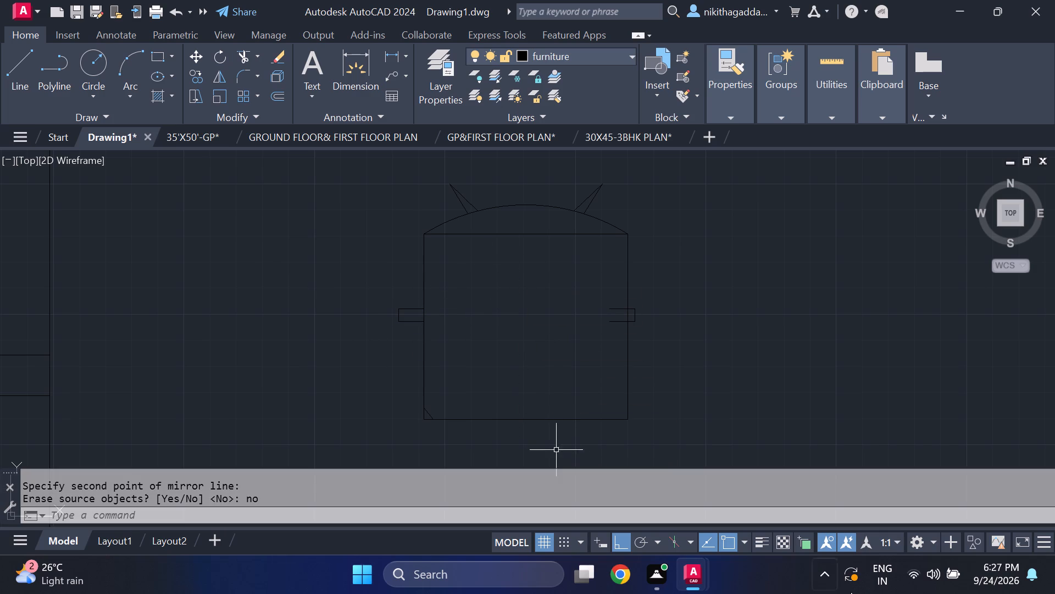
Move the mirrored tab outward so that its open end sits on the small rectangle's right edge.
scroll(639, 344, "up", 1)
left_click(611, 277)
left_click(588, 334)
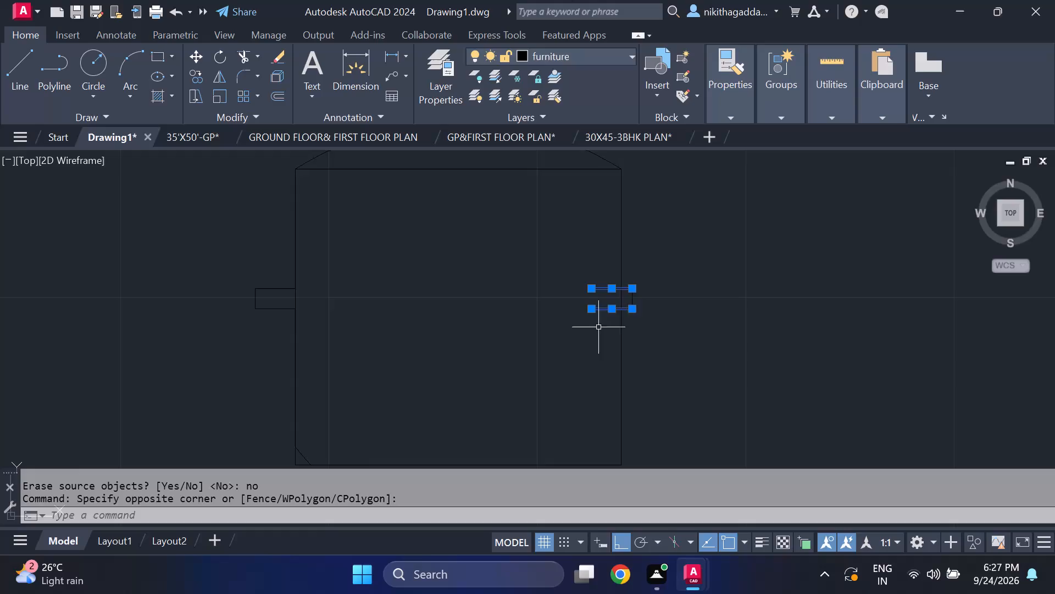
left_click(645, 295)
left_click(629, 308)
key("m")
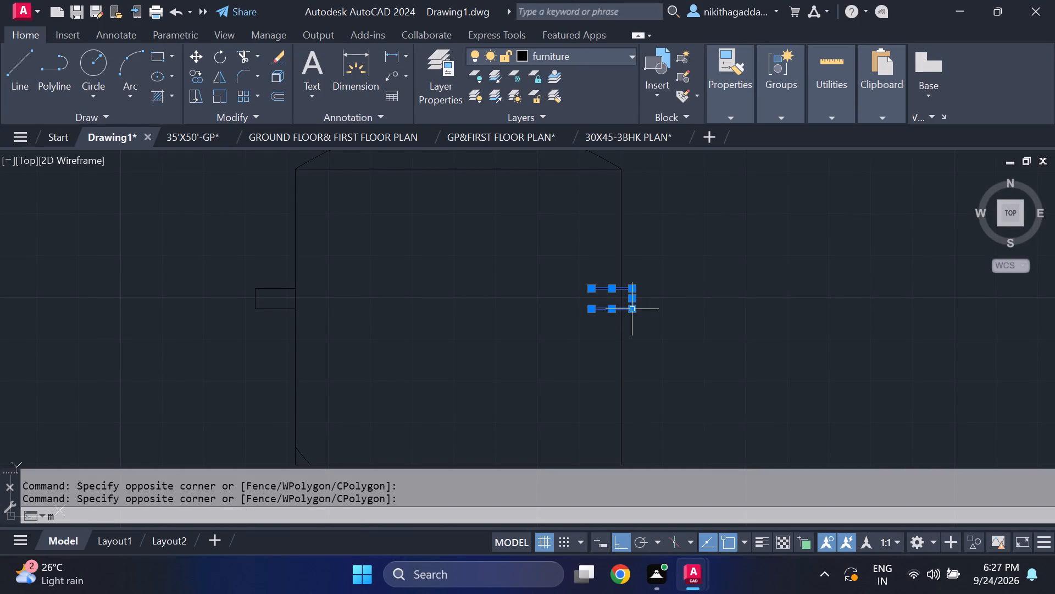
key("Return")
left_click(590, 286)
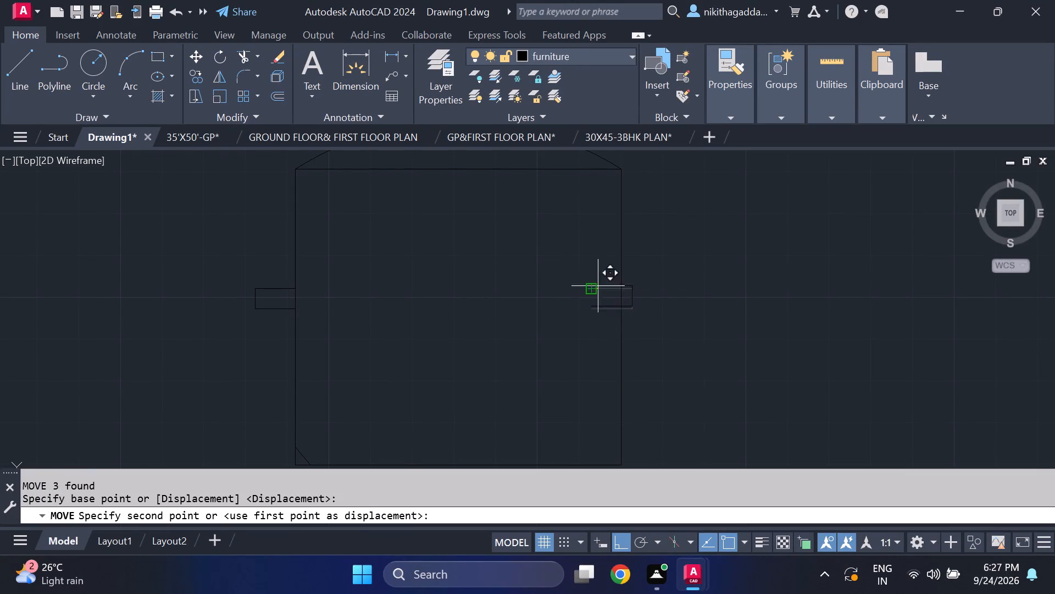
left_click(620, 288)
Fill the arched cap above the small rectangle with a SOLID hatch.
scroll(748, 276, "down", 3)
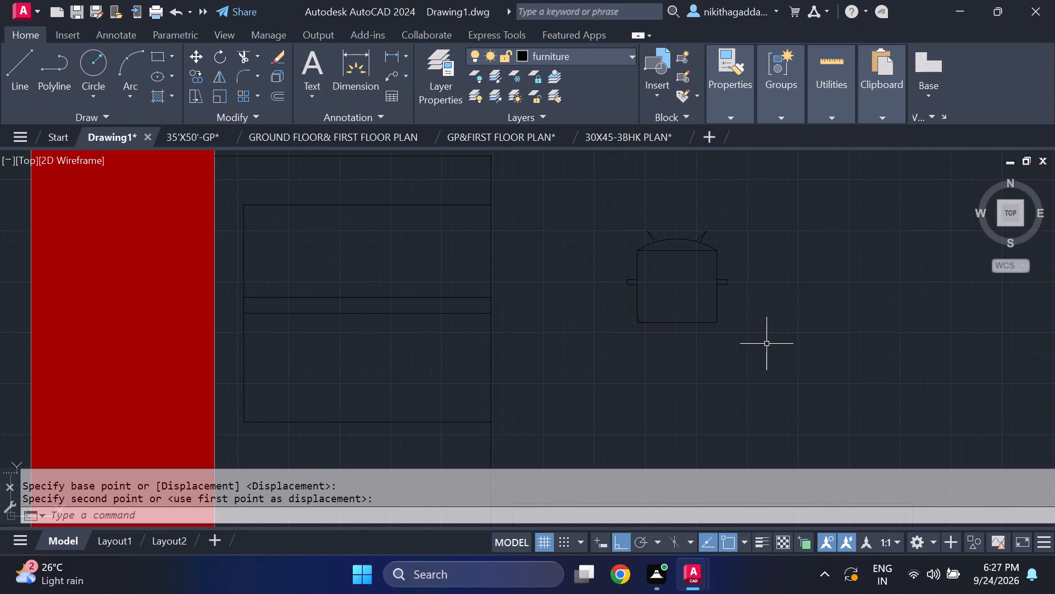
scroll(672, 241, "up", 2)
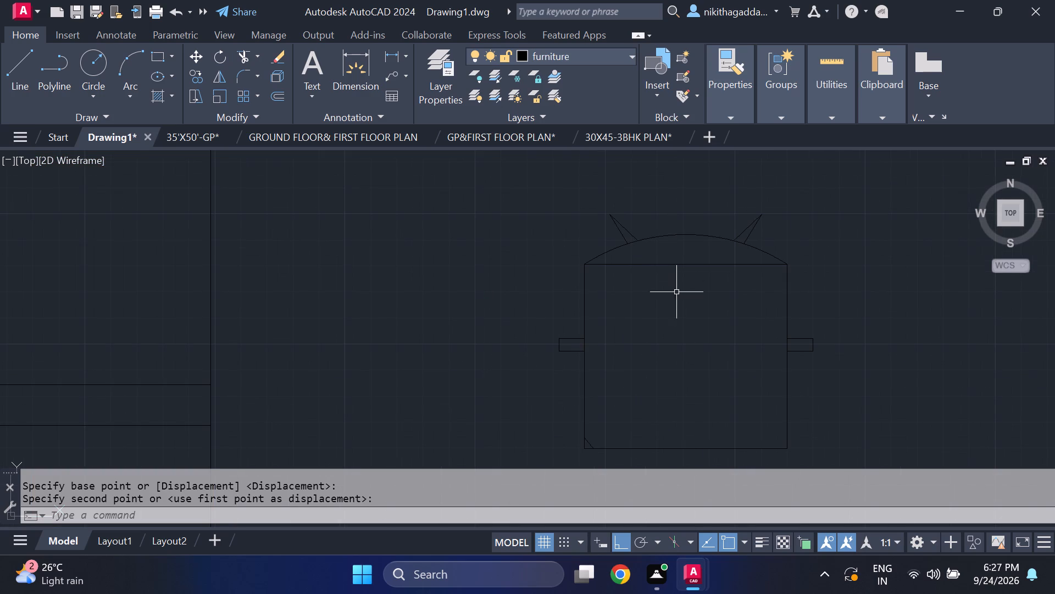
type("hatch")
key("Return")
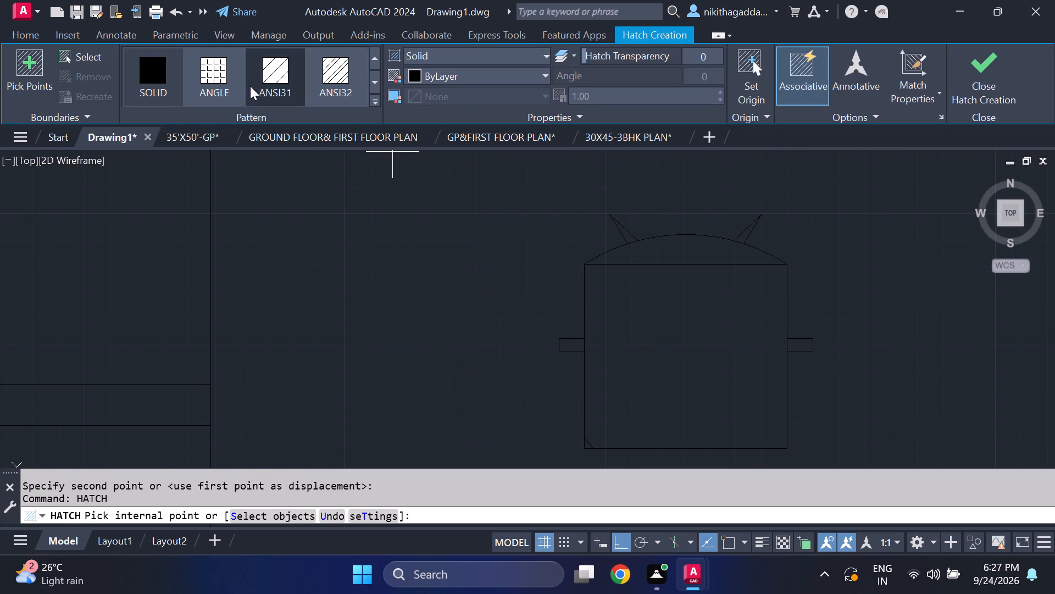
left_click(715, 258)
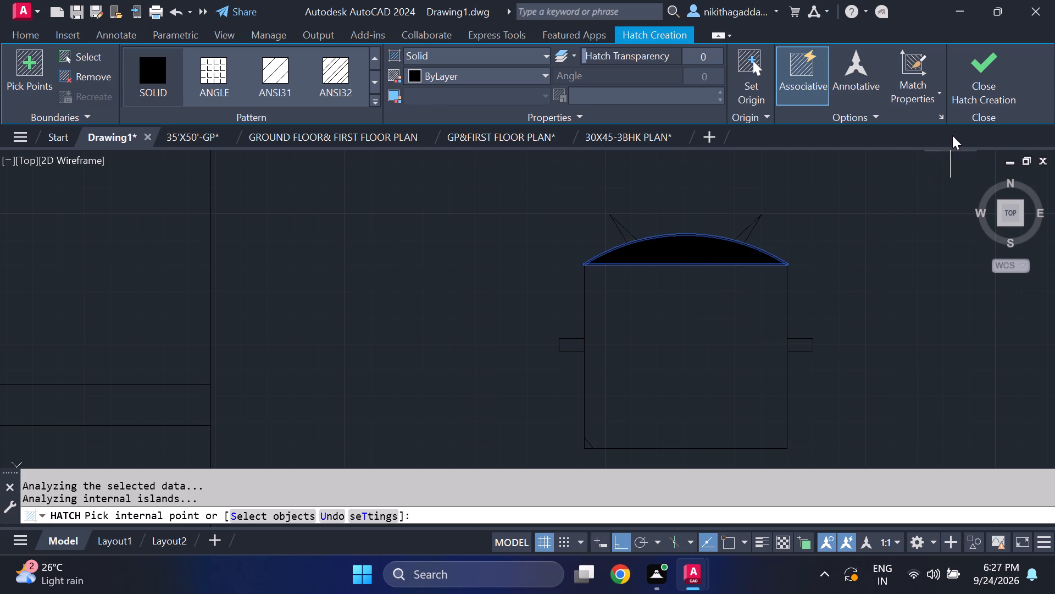
left_click(970, 83)
Delete the short diagonal line across the small rectangle's lower-left corner.
scroll(712, 346, "down", 1)
middle_click_drag(711, 377, 531, 311)
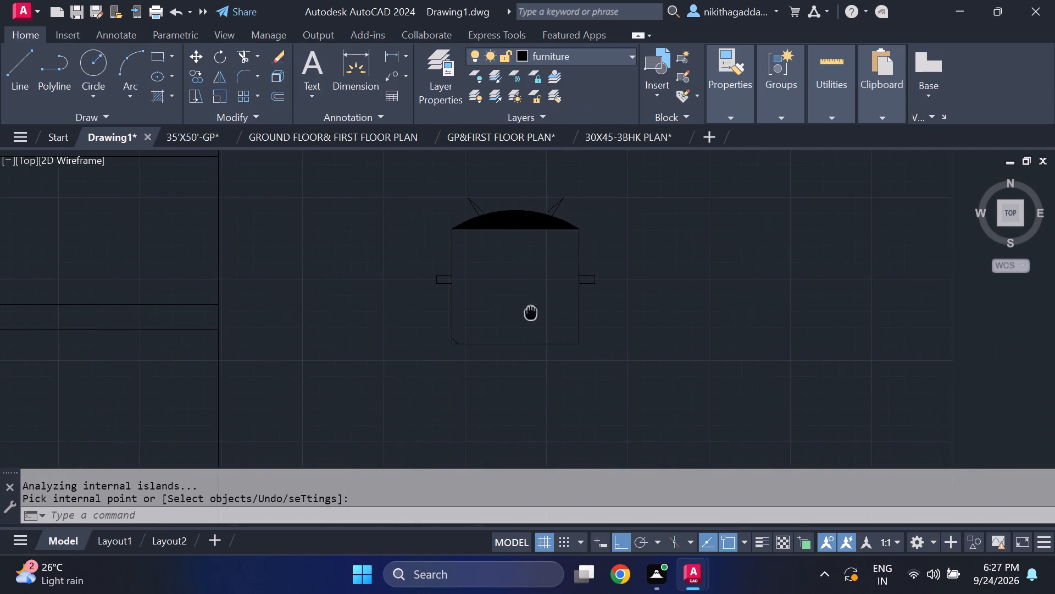
middle_click_drag(531, 311, 527, 311)
scroll(453, 349, "up", 2)
left_click(449, 330)
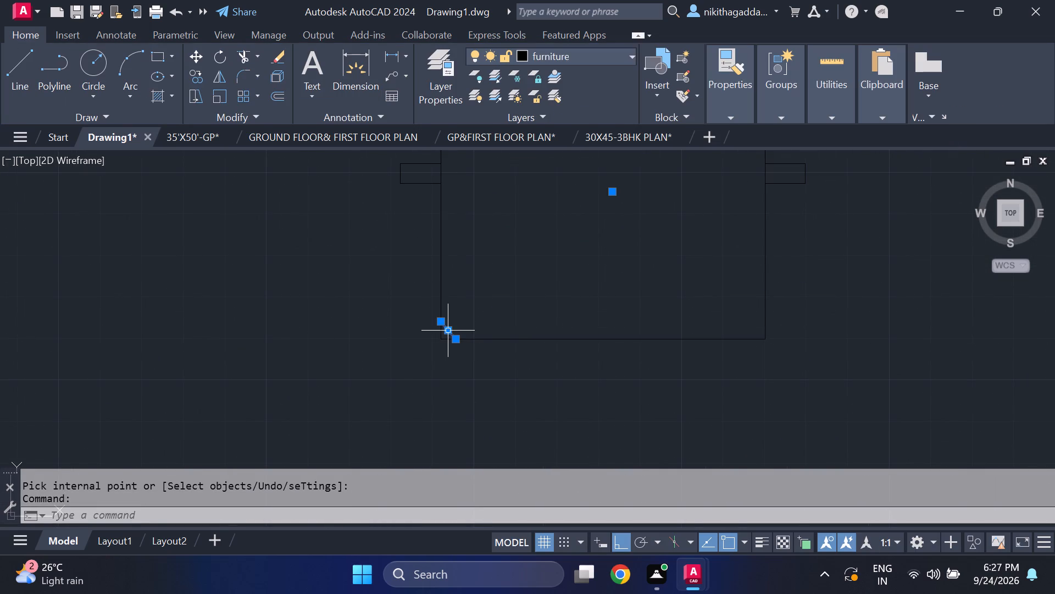
key("Delete")
key("Delete")
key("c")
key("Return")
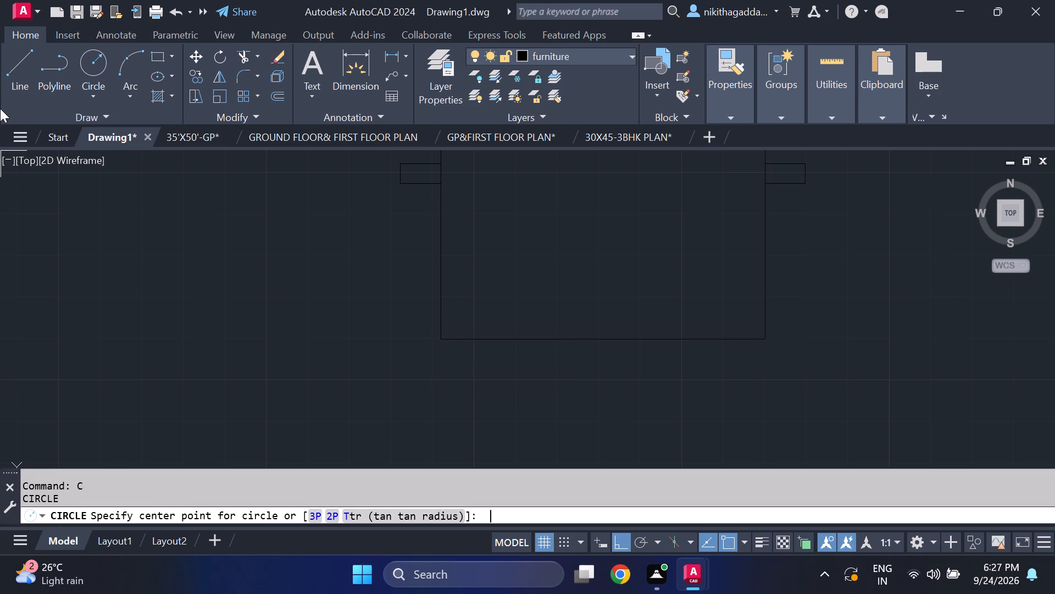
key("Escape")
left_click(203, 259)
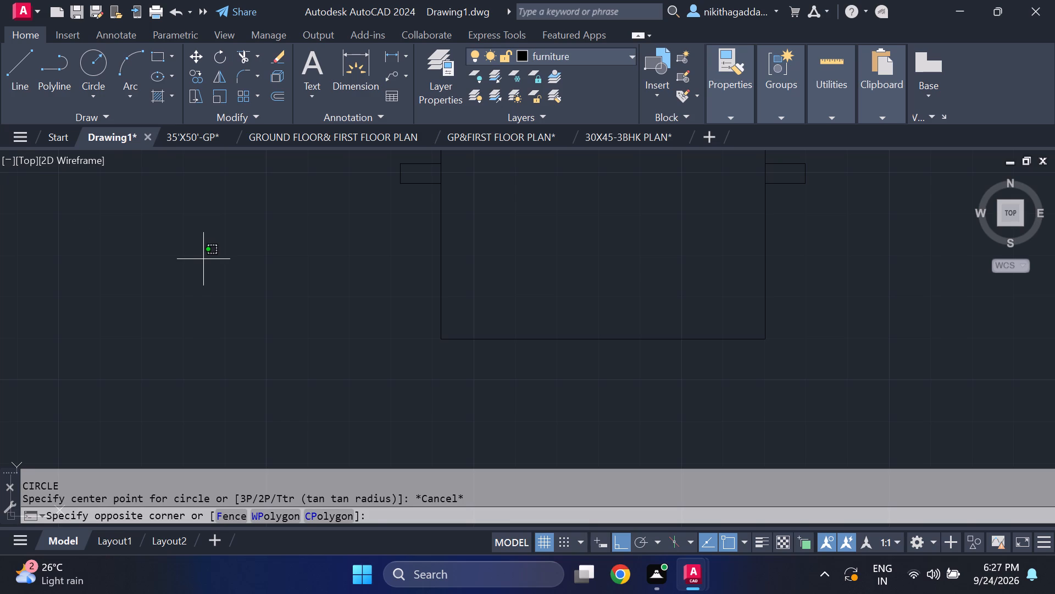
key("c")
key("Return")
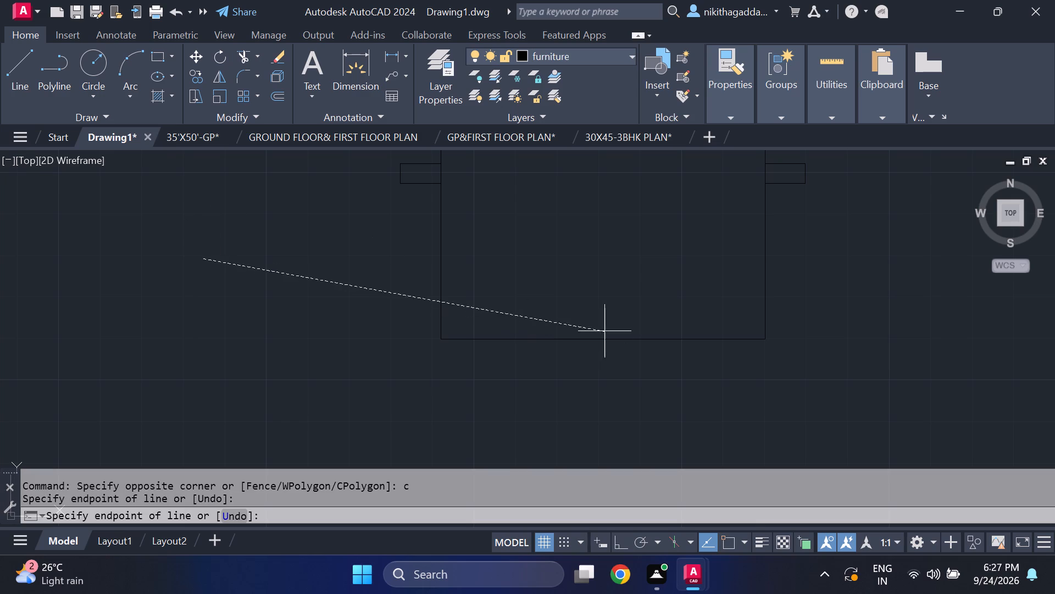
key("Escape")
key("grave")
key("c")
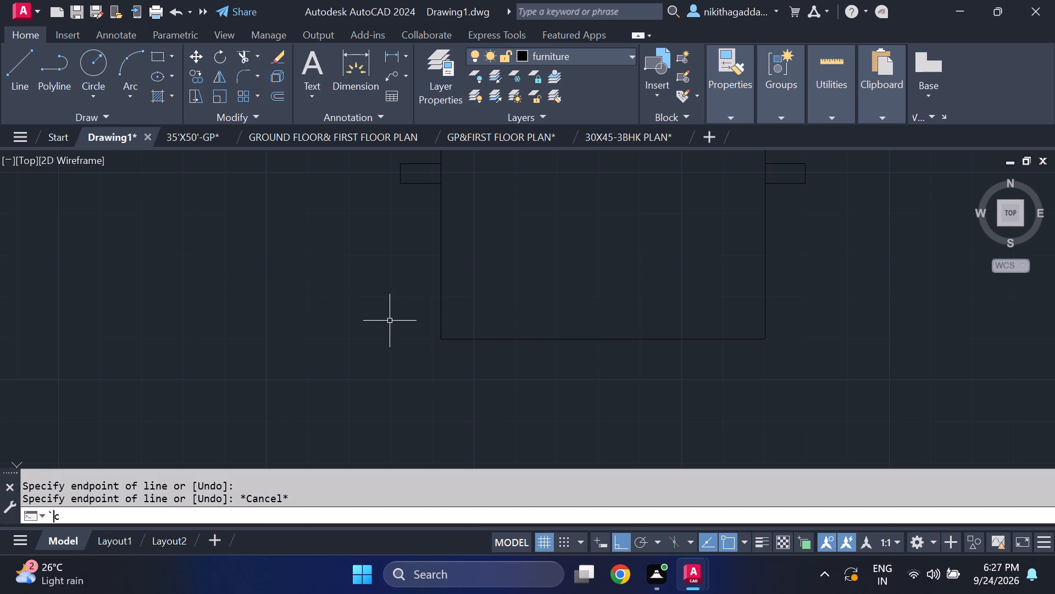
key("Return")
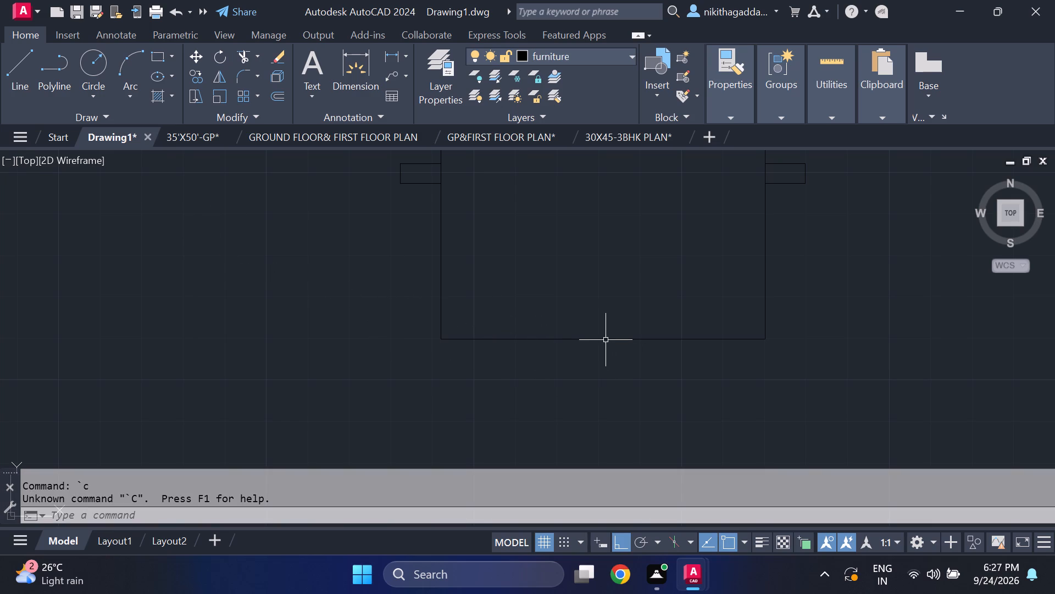
Draw a small circle centred on the midpoint of the small rectangle's bottom edge.
key("c")
key("Return")
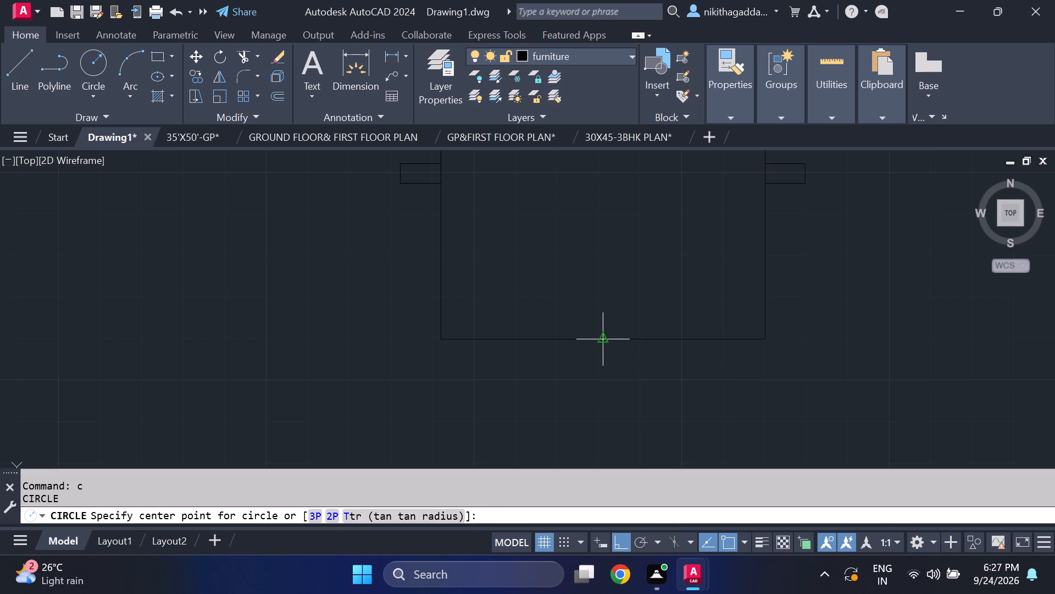
left_click(603, 338)
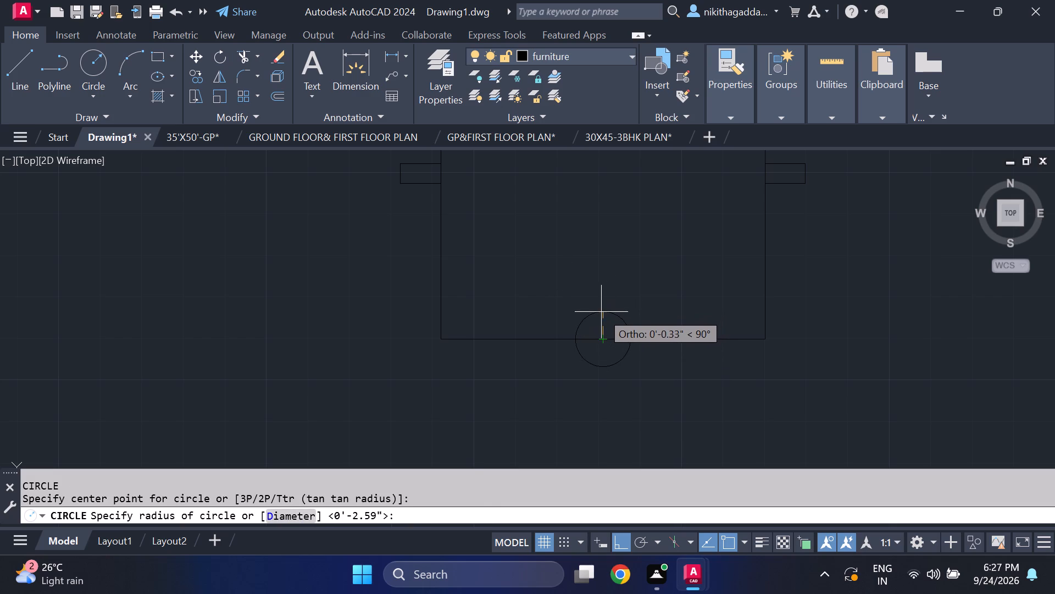
left_click(594, 321)
Trim away the half of the circle inside the rectangle, leaving the arc below the bottom edge.
type("tr")
key("Return")
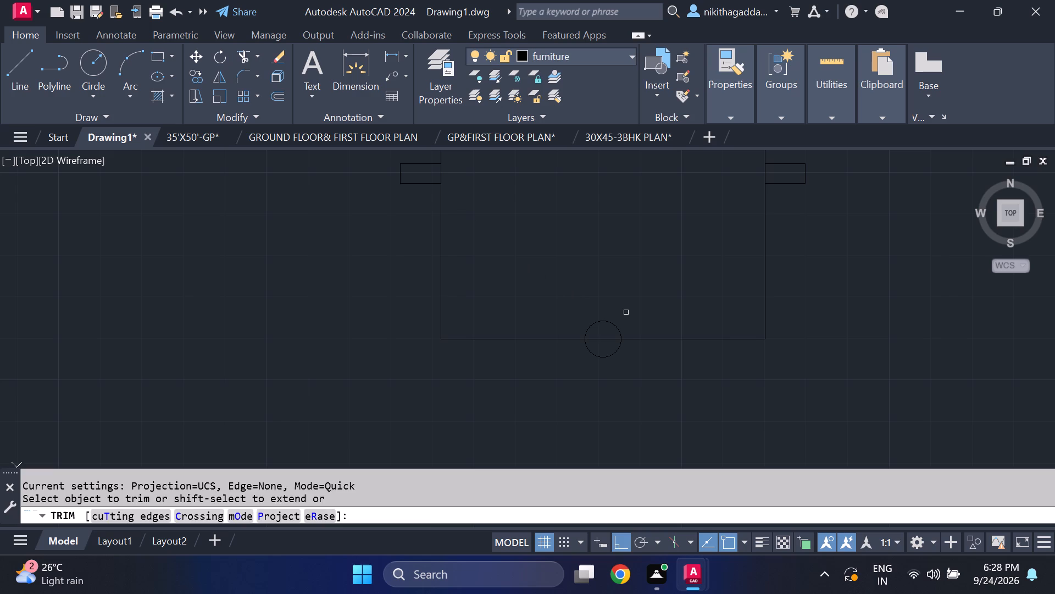
left_click_drag(637, 318, 551, 328)
scroll(599, 300, "down", 4)
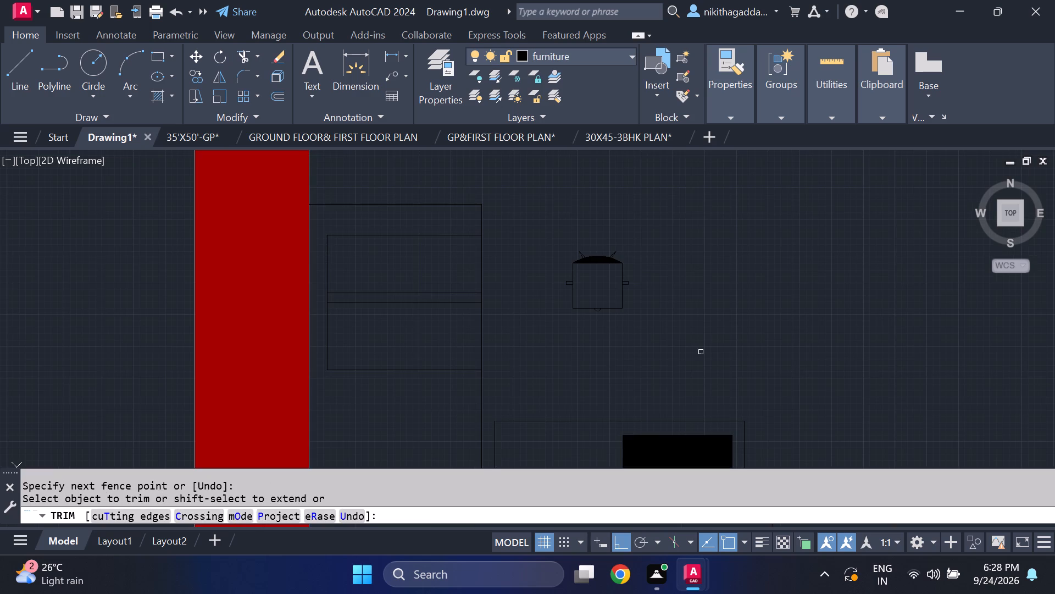
key("Escape")
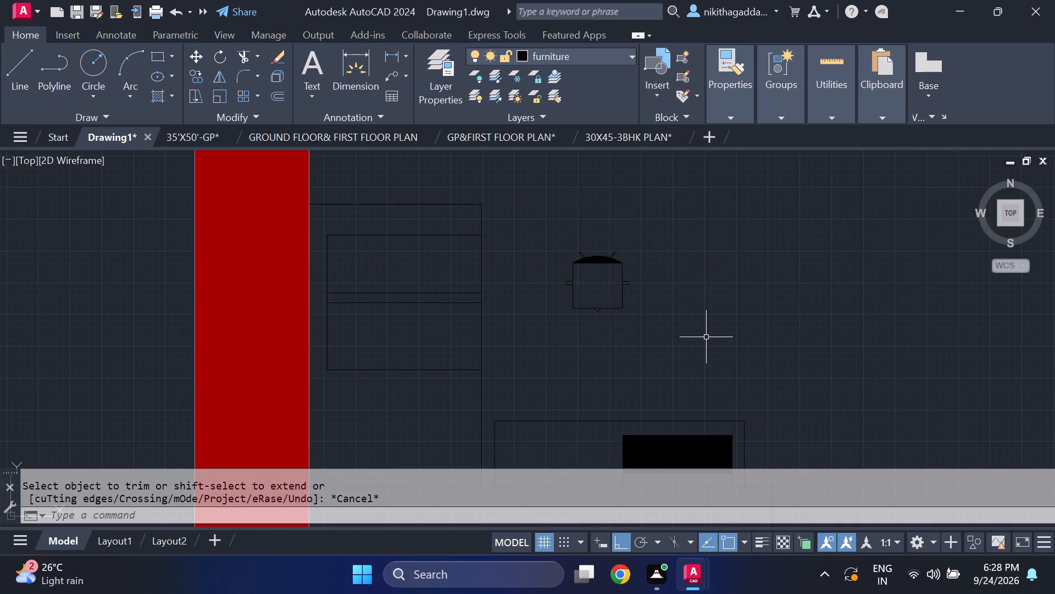
Scale up the whole spiked accessory freehand about a base point at its lower centre.
scroll(697, 355, "down", 3)
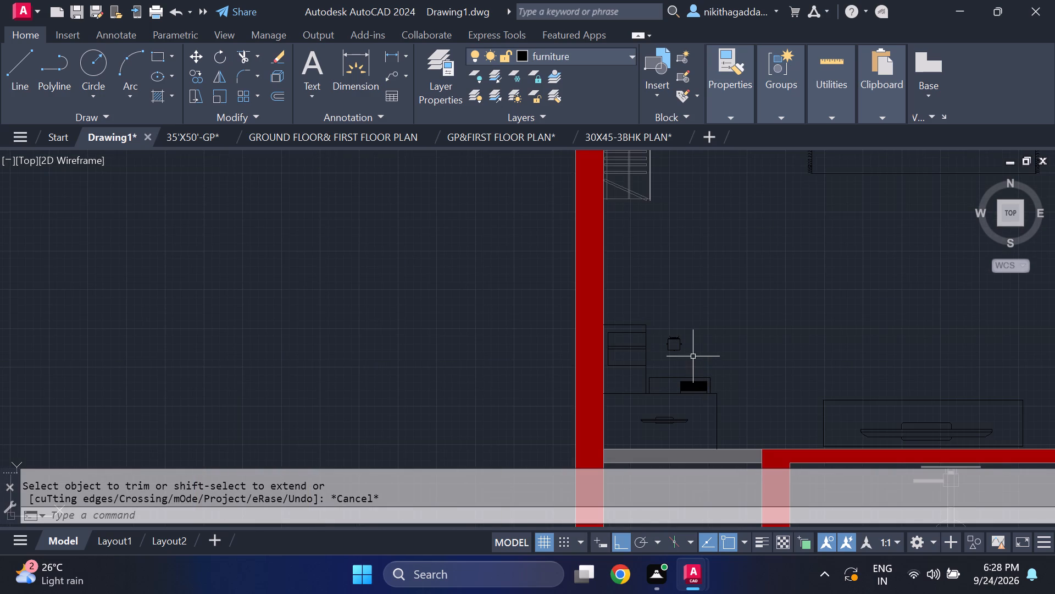
middle_click_drag(693, 356, 658, 282)
scroll(654, 270, "up", 2)
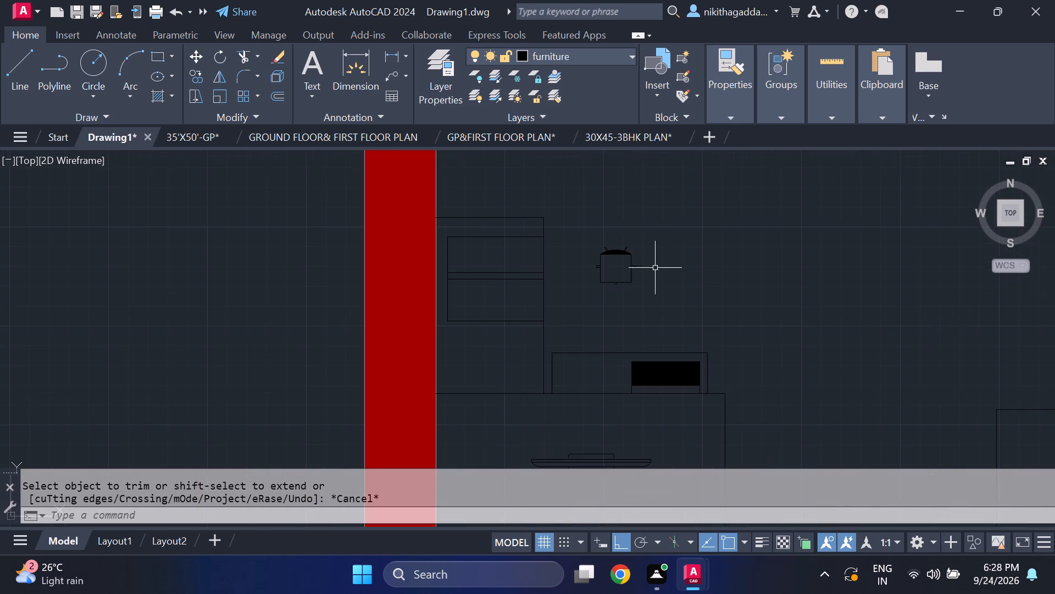
left_click(664, 215)
left_click(564, 301)
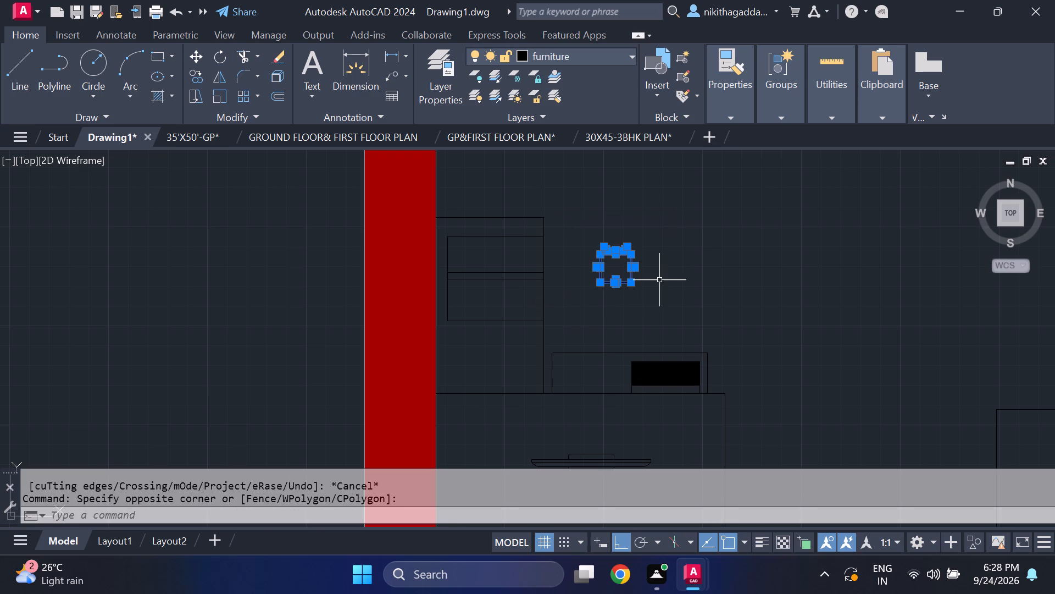
type("scale")
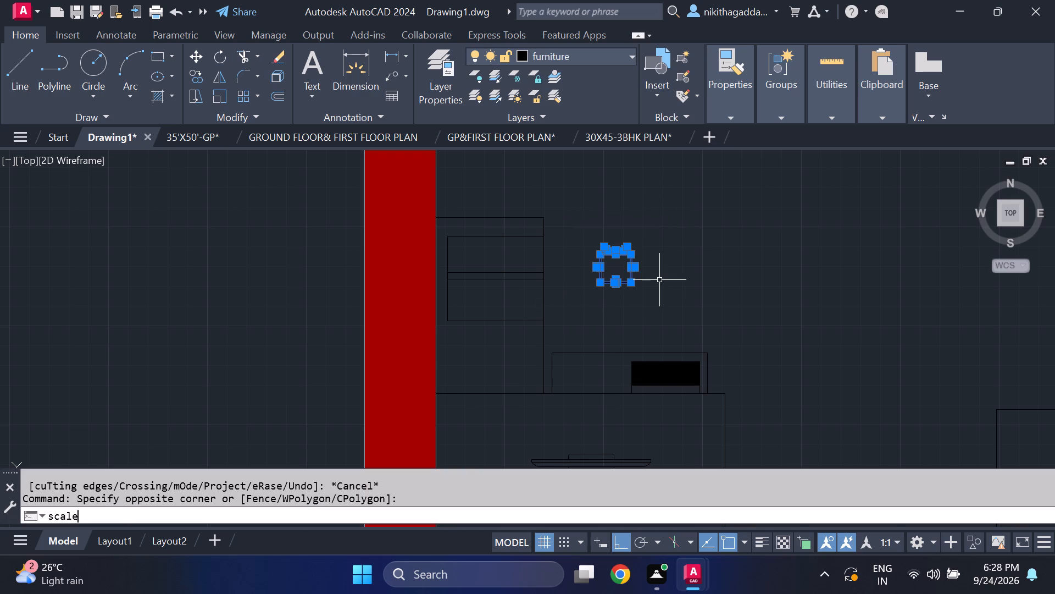
key("Return")
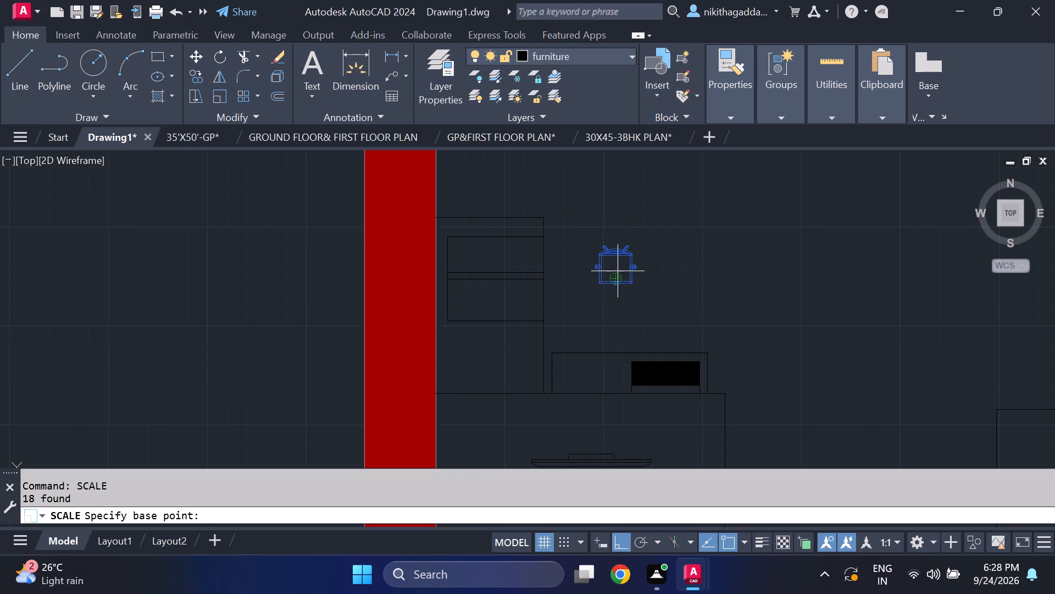
left_click(619, 268)
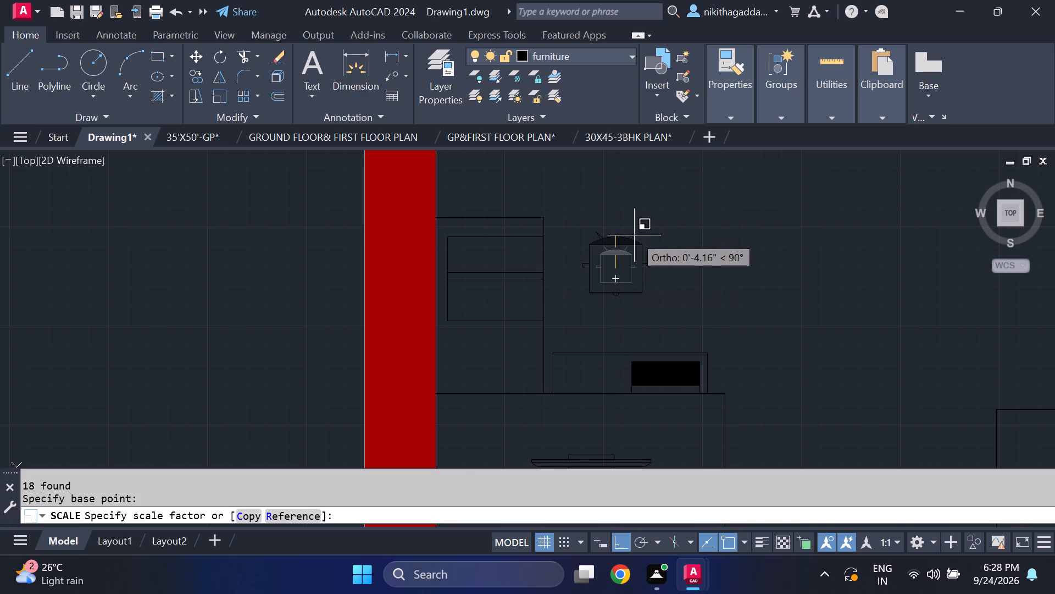
left_click(634, 235)
Move the enlarged accessory straight down, closer to the box with the black-filled rectangle on the corner table.
left_click_drag(677, 205, 671, 212)
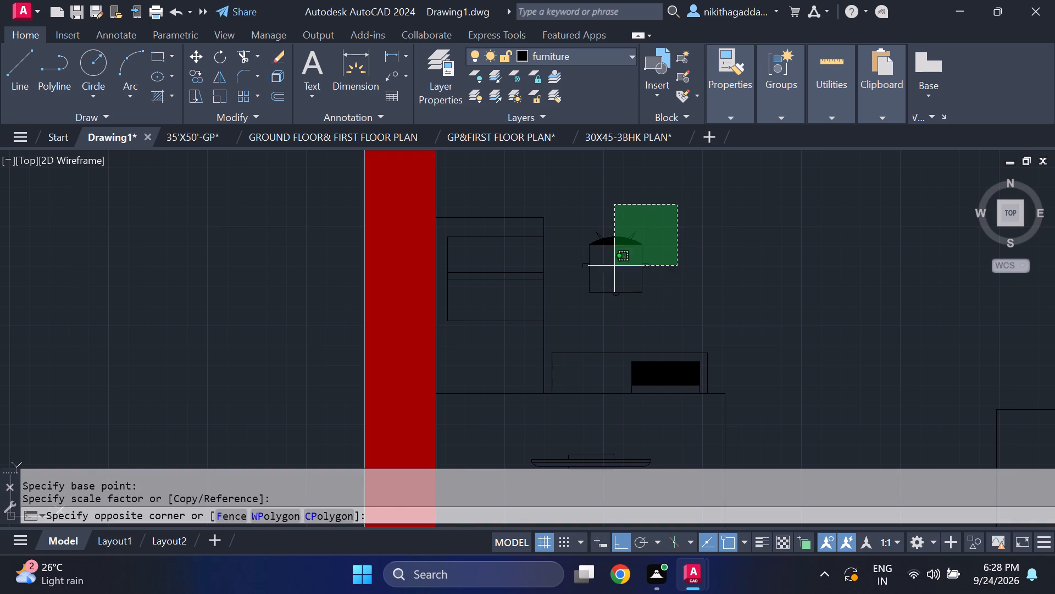
left_click(561, 302)
key("m")
key("Return")
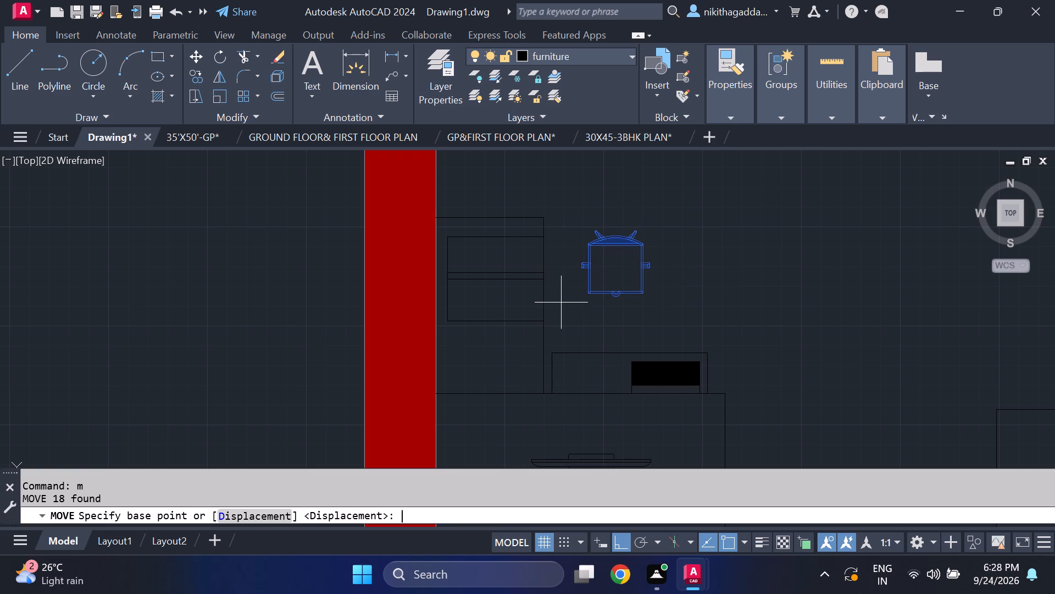
left_click(609, 266)
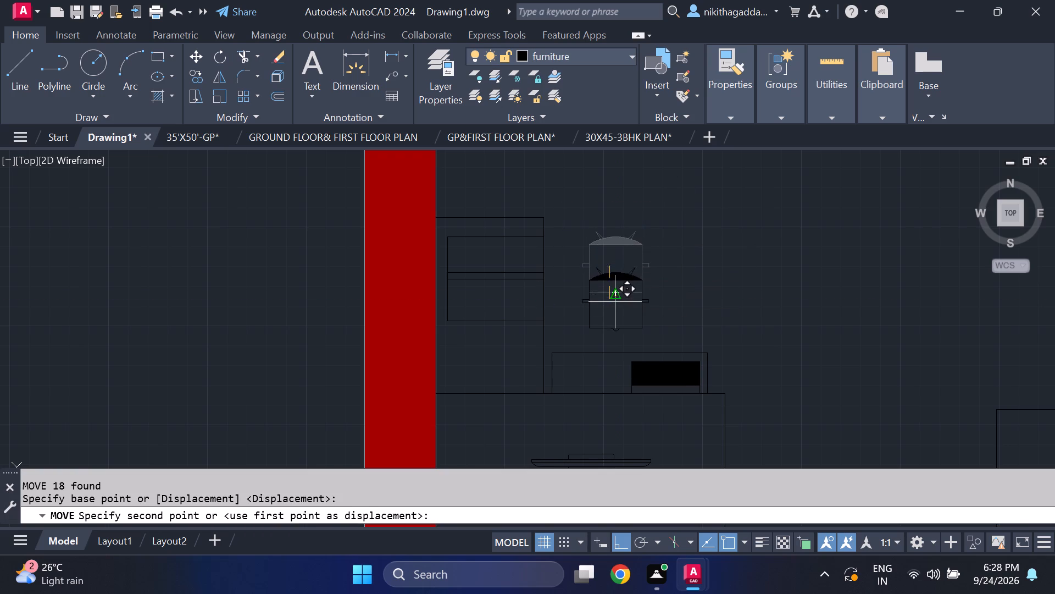
left_click(615, 302)
Scale up the right-hand spike about its outer base point on the cap, extending its tip past the cap's right end.
scroll(709, 266, "down", 3)
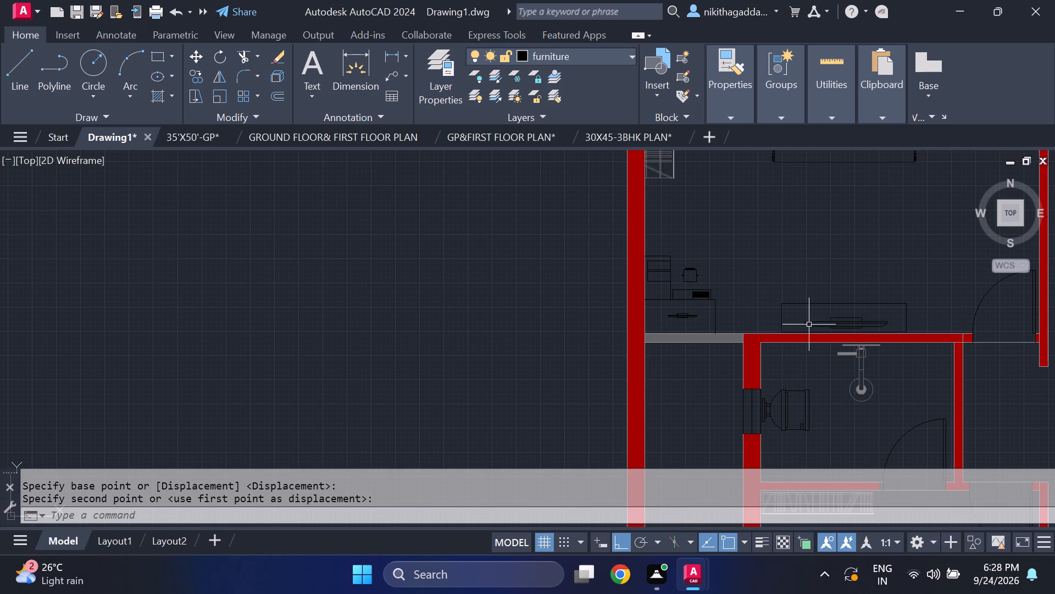
scroll(708, 266, "up", 6)
left_click_drag(711, 237, 709, 235)
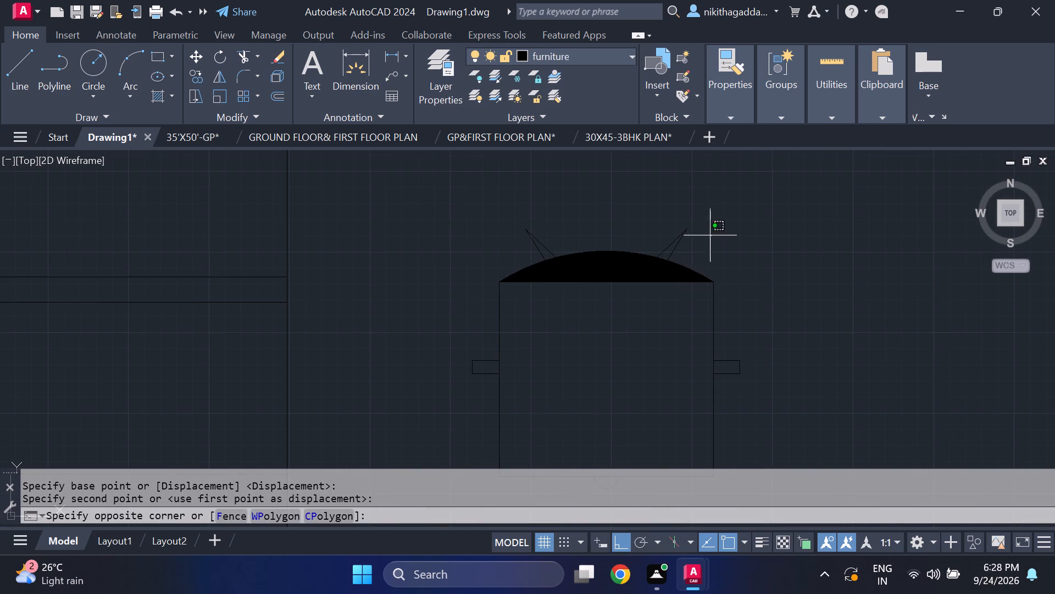
left_click_drag(709, 235, 691, 236)
left_click(642, 235)
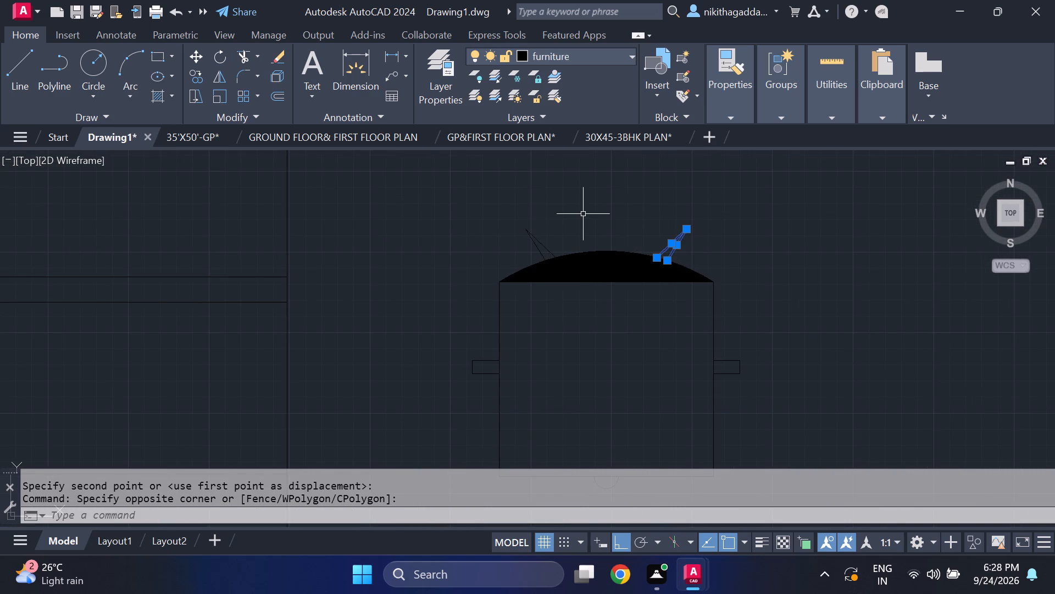
type("scale")
key("Return")
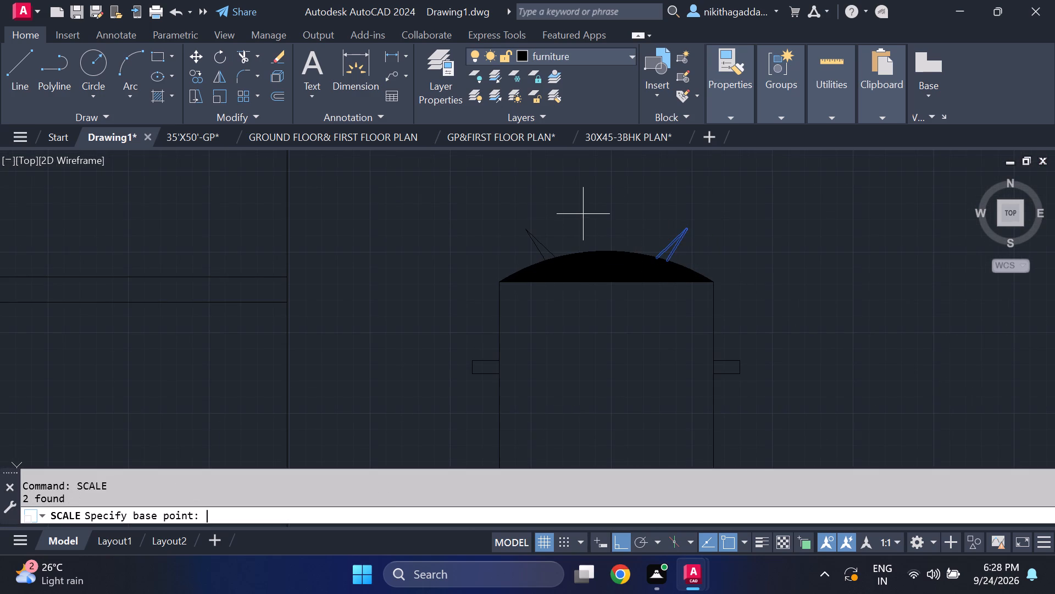
scroll(628, 234, "up", 2)
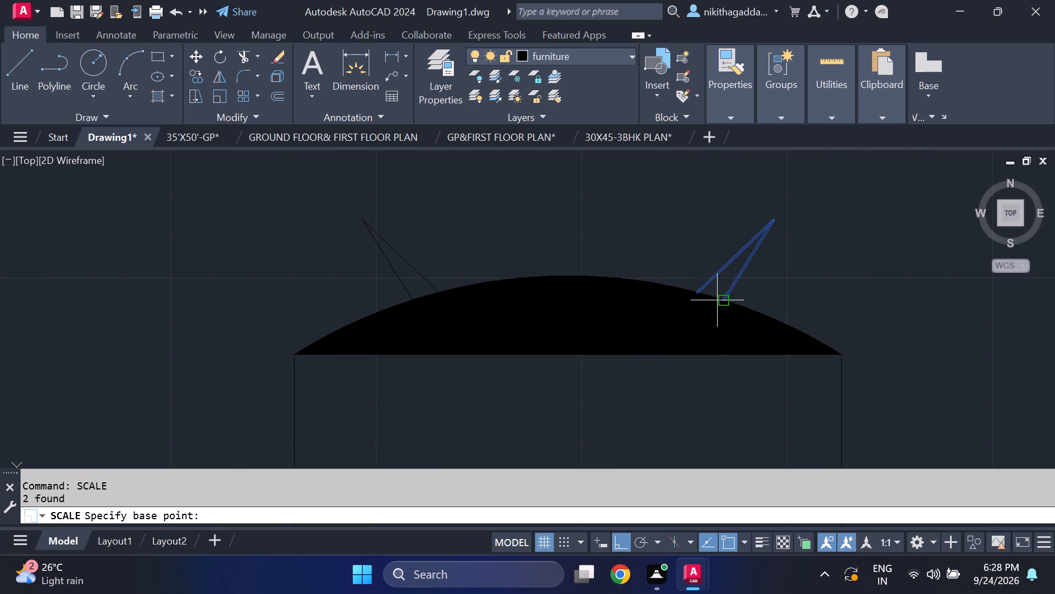
left_click(721, 300)
scroll(766, 208, "down", 4)
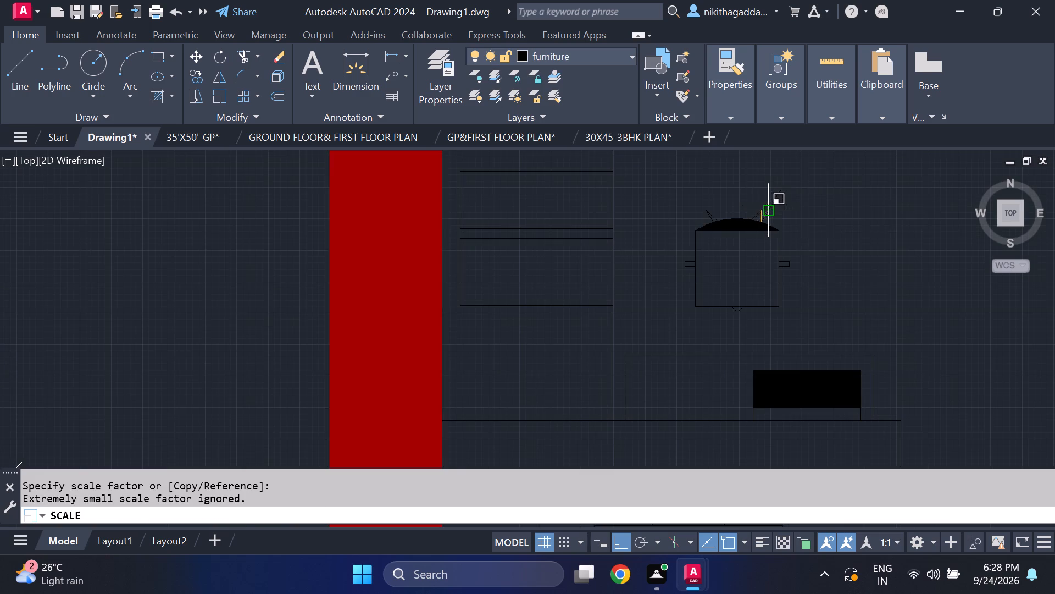
scroll(773, 203, "up", 2)
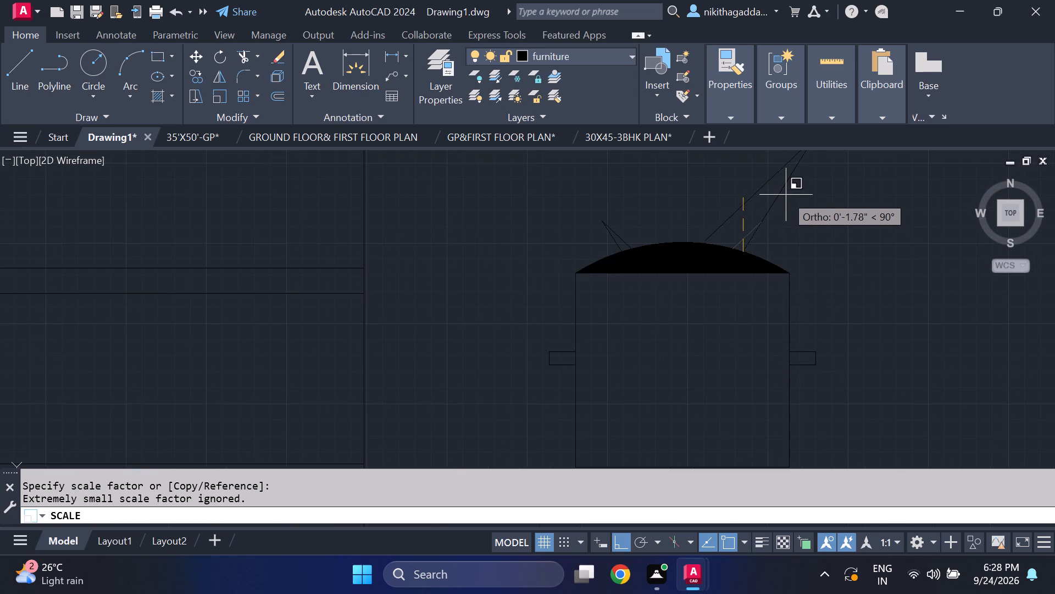
left_click(784, 196)
Scale up the left-hand spike about its inner base point on the cap, extending its tip well past the cap's left end.
left_click_drag(635, 197, 629, 202)
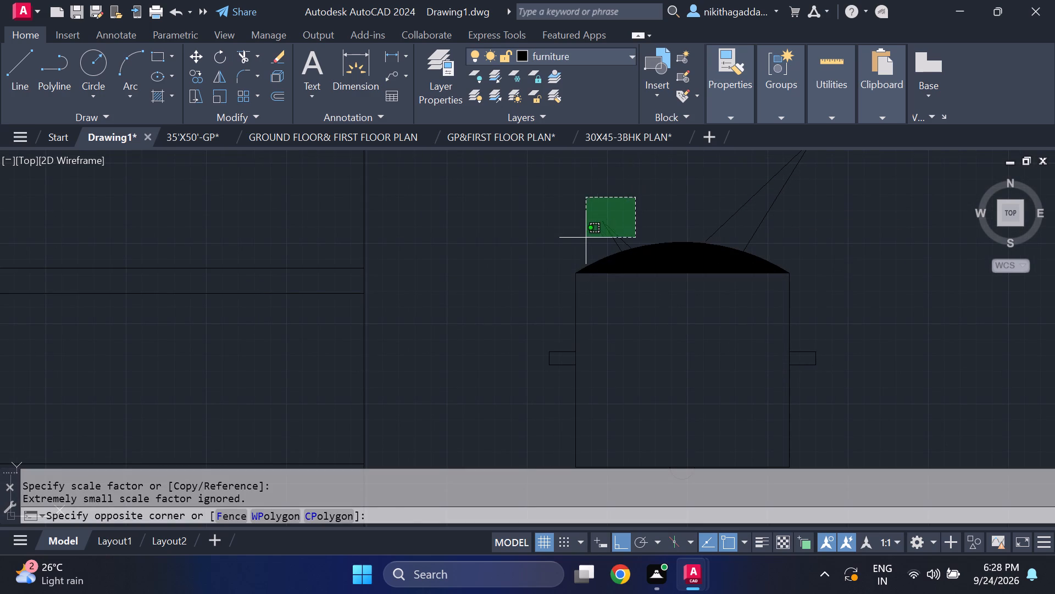
left_click(585, 238)
type("scale")
key("Return")
middle_click_drag(557, 205, 486, 273)
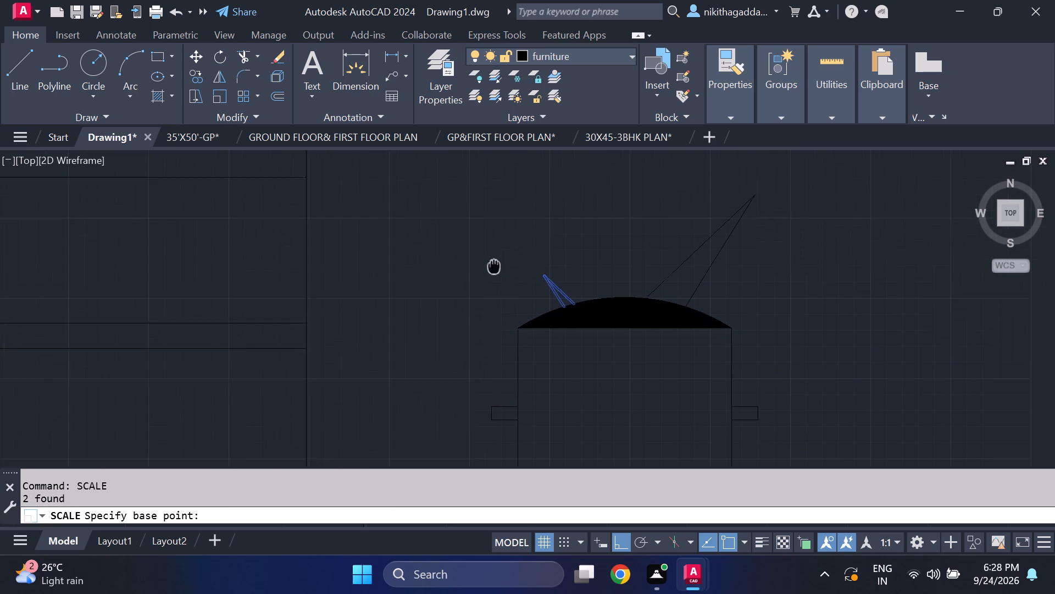
middle_click_drag(486, 273, 449, 298)
left_click(530, 344)
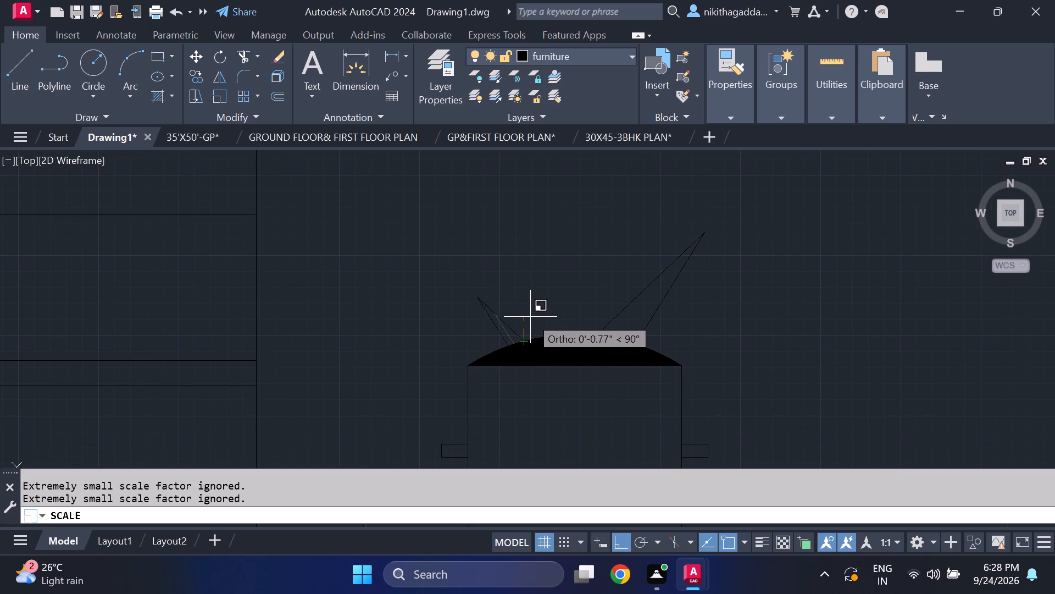
left_click(521, 274)
Extend the outer line of the left-hand spike to meet the cap's arc.
scroll(506, 331, "up", 2)
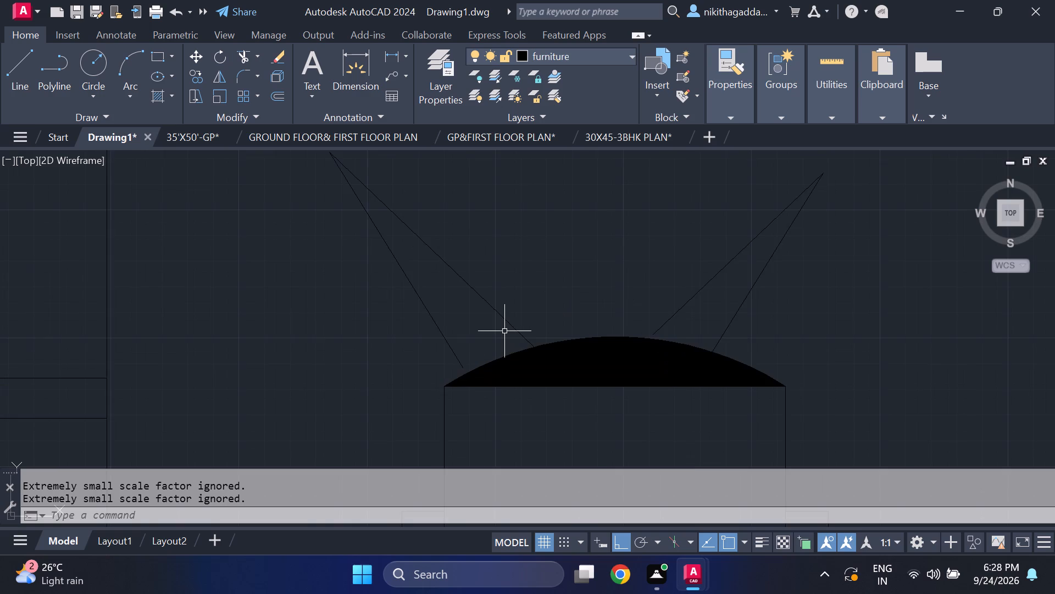
type("ex")
key("Return")
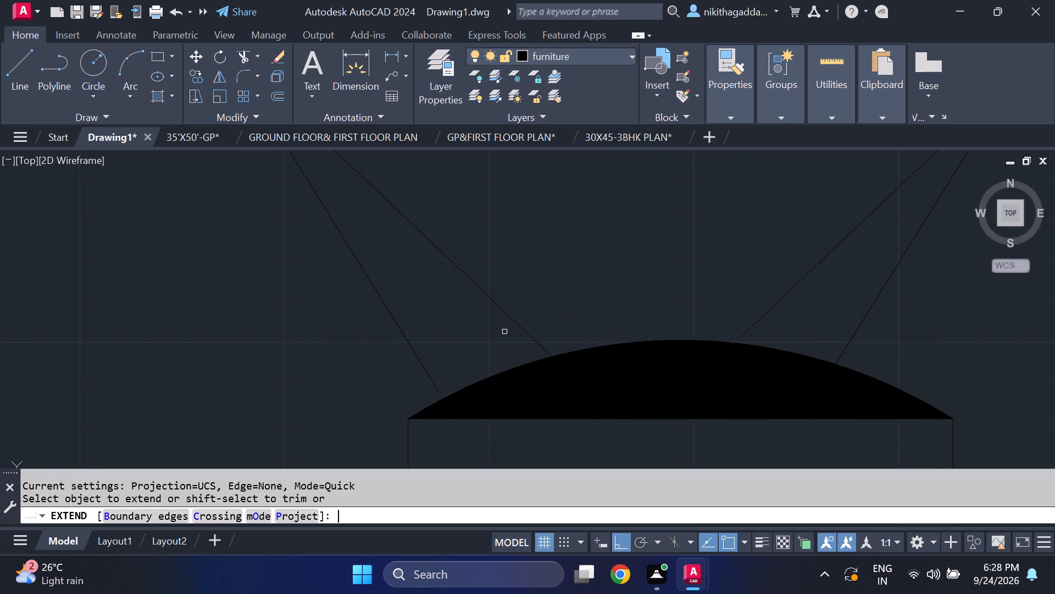
left_click(426, 369)
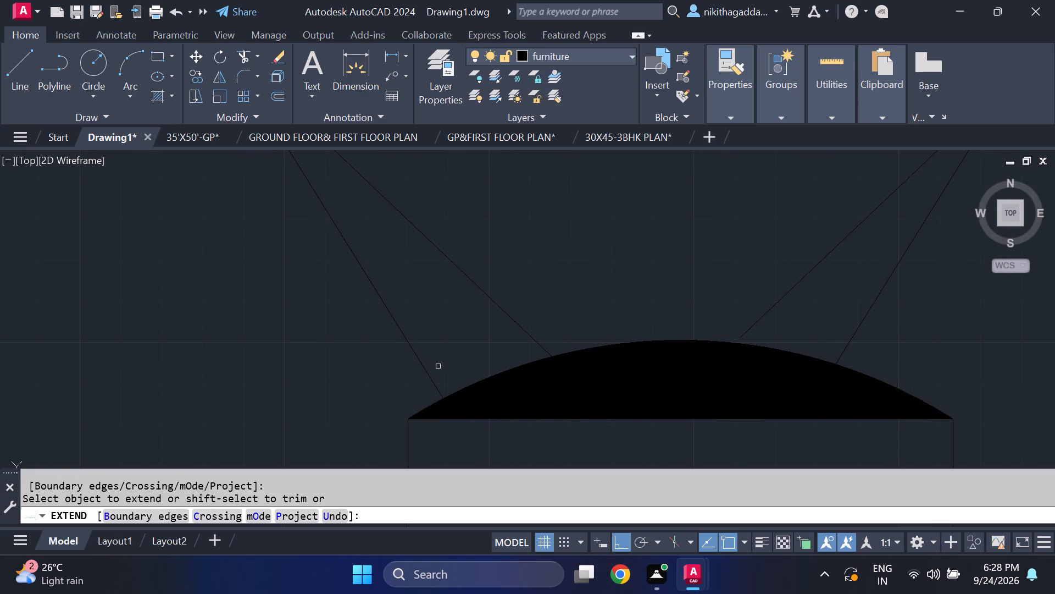
key("Return")
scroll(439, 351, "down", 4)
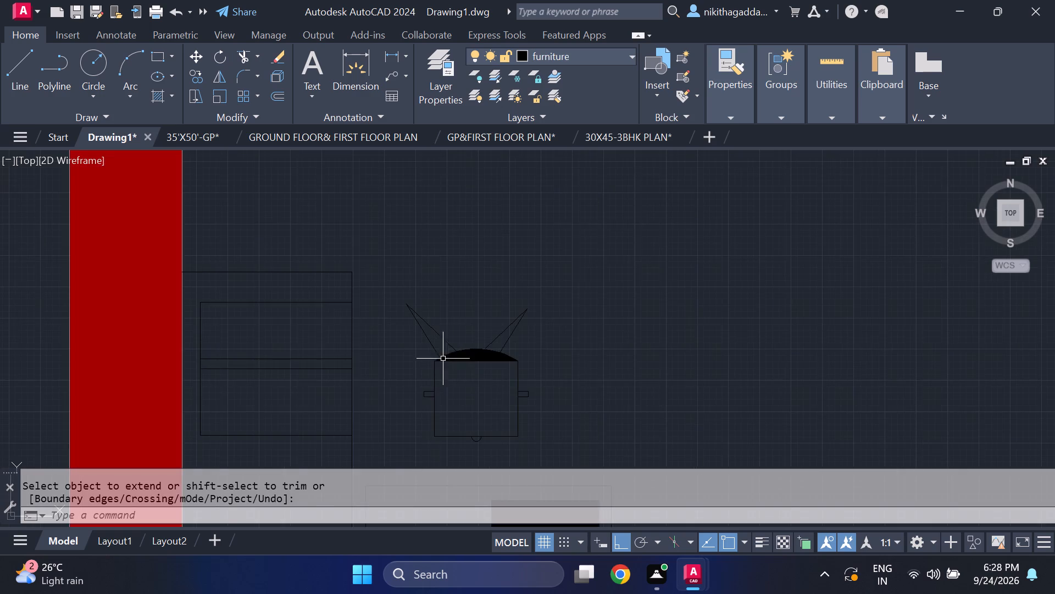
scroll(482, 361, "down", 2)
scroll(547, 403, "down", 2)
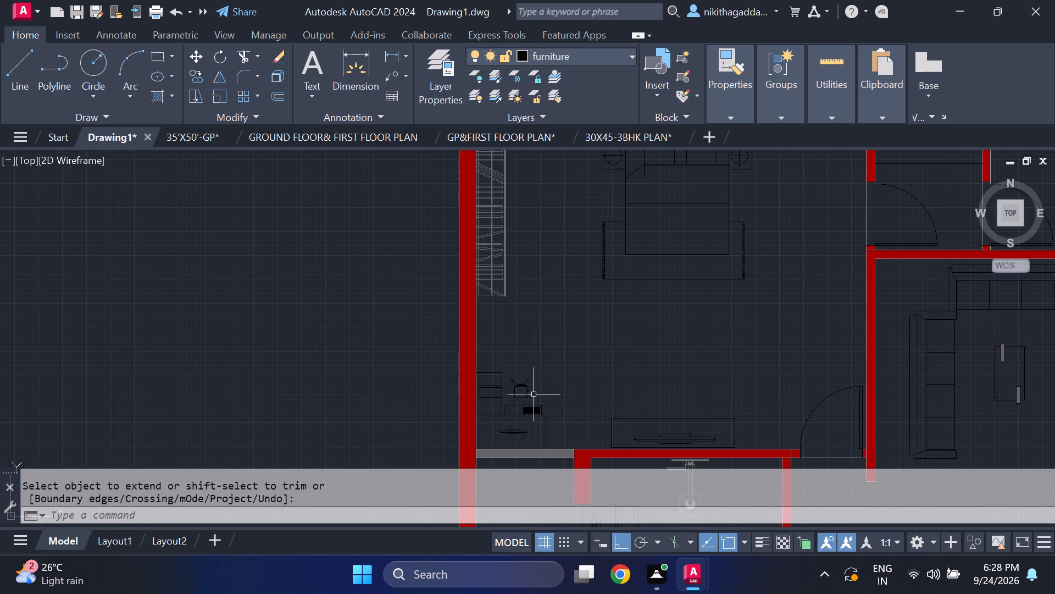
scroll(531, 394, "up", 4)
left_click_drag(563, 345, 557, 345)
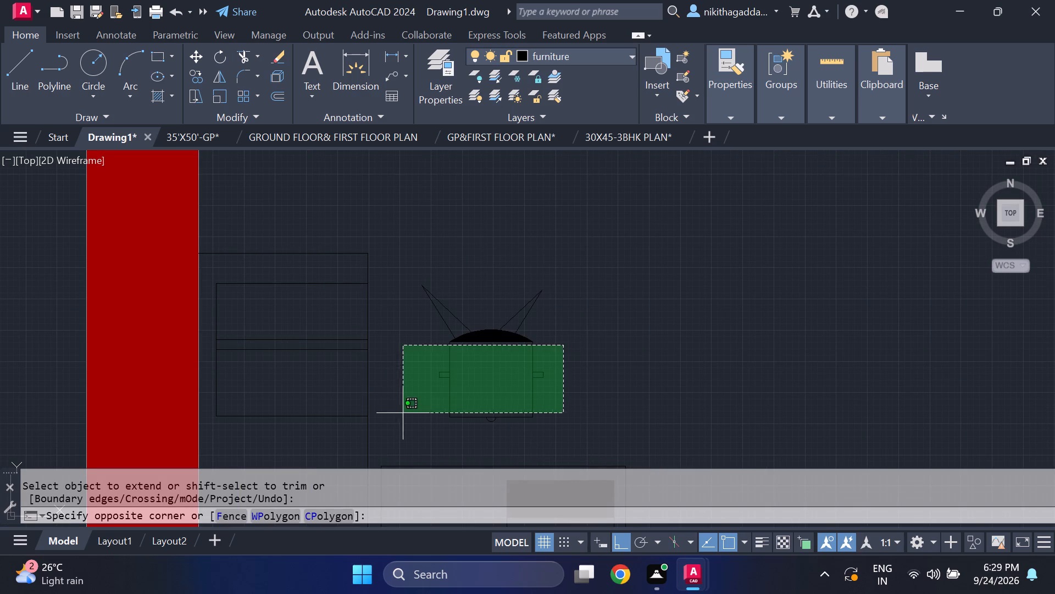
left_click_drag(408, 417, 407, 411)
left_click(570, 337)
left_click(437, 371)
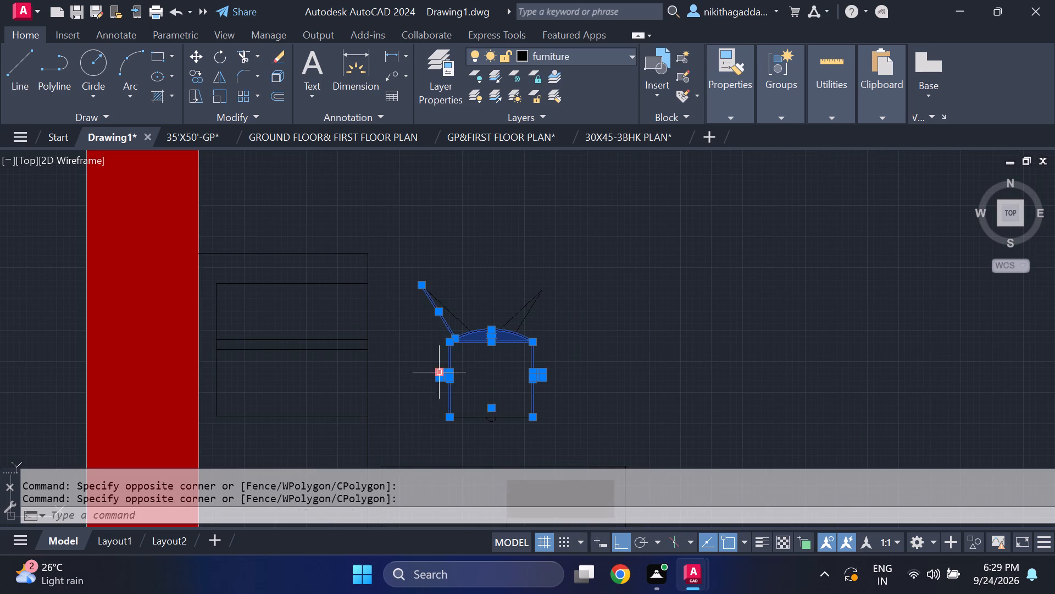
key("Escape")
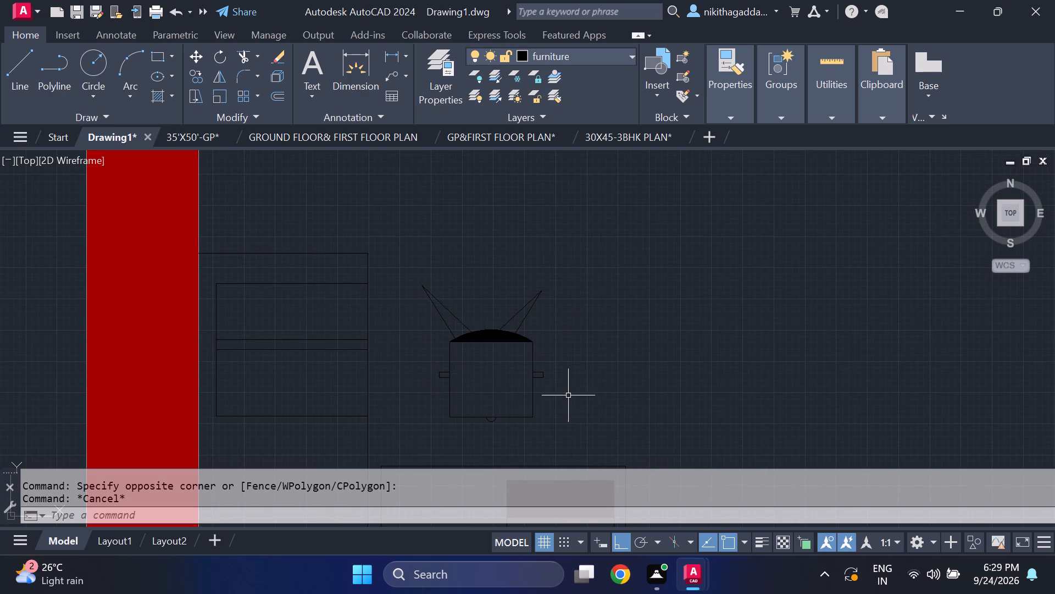
Scale up the accessory's box, filled cap, side tabs and bottom knob about the cap arc's midpoint to nearly twice their size, leaving out the spikes.
scroll(731, 411, "down", 4)
scroll(715, 425, "up", 3)
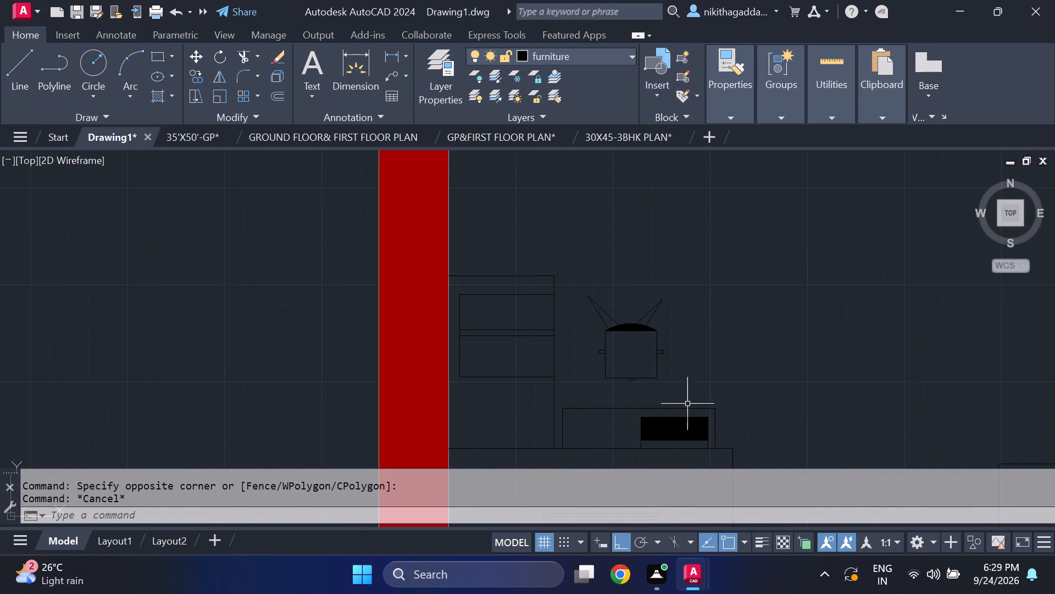
scroll(651, 324, "up", 2)
middle_click_drag(709, 387, 724, 309)
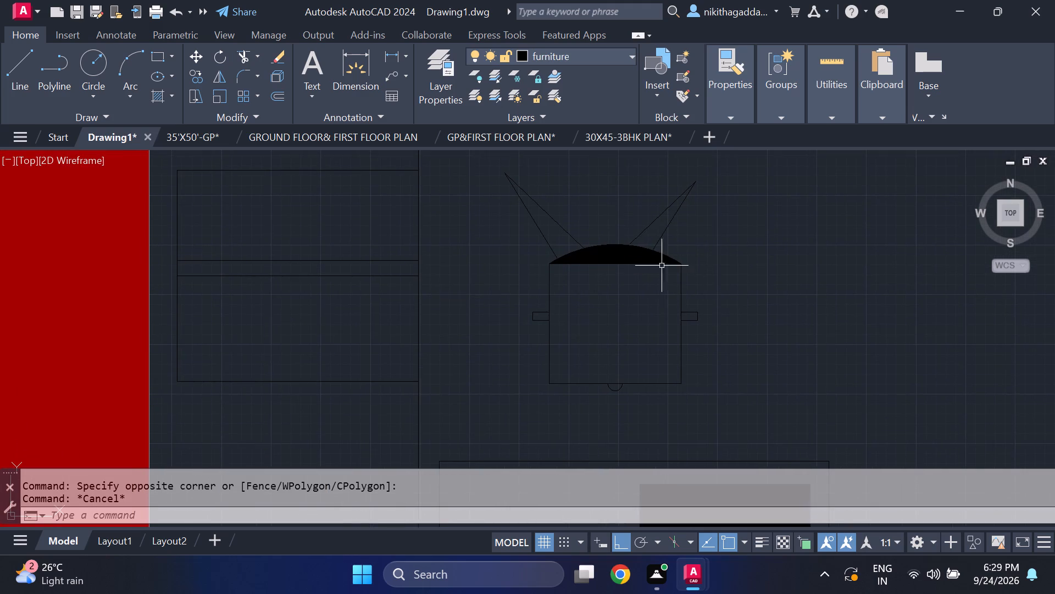
scroll(620, 241, "up", 2)
left_click(617, 250)
left_click(618, 258)
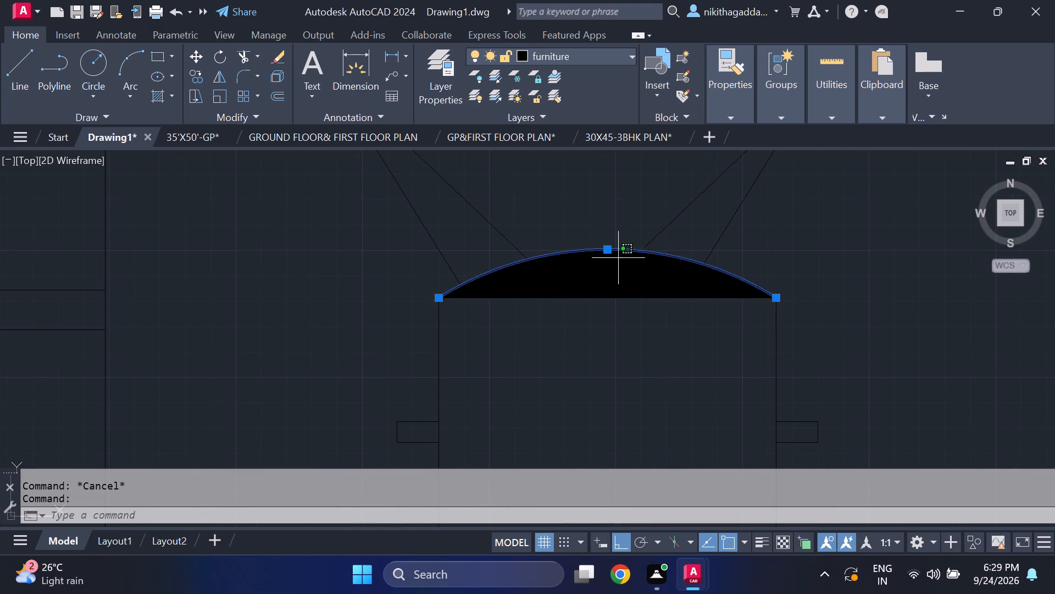
left_click_drag(830, 335, 778, 348)
left_click(399, 379)
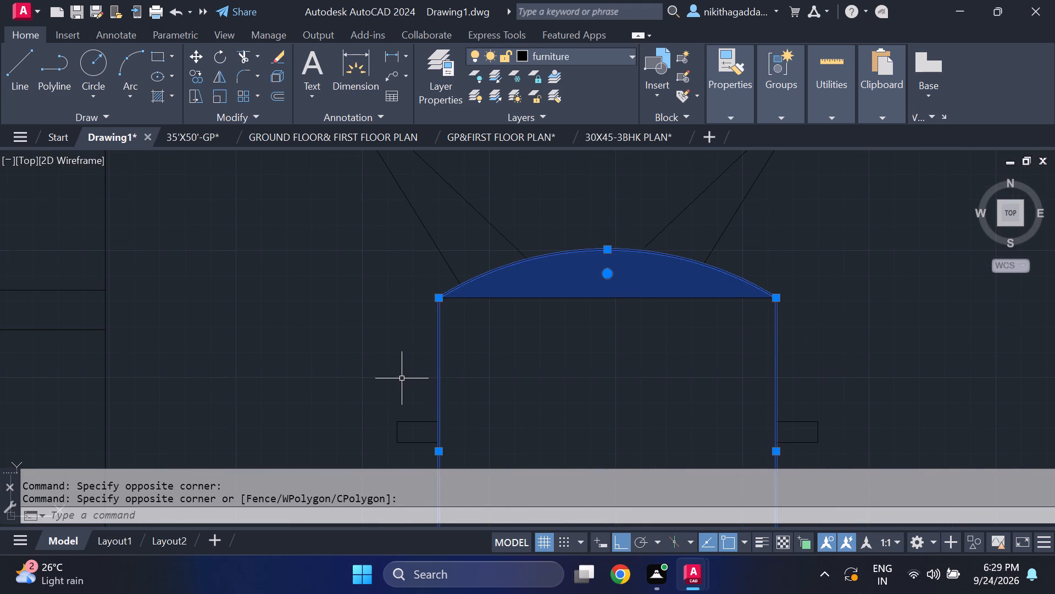
scroll(578, 381, "down", 2)
middle_click_drag(587, 382, 595, 303)
left_click_drag(789, 321, 736, 327)
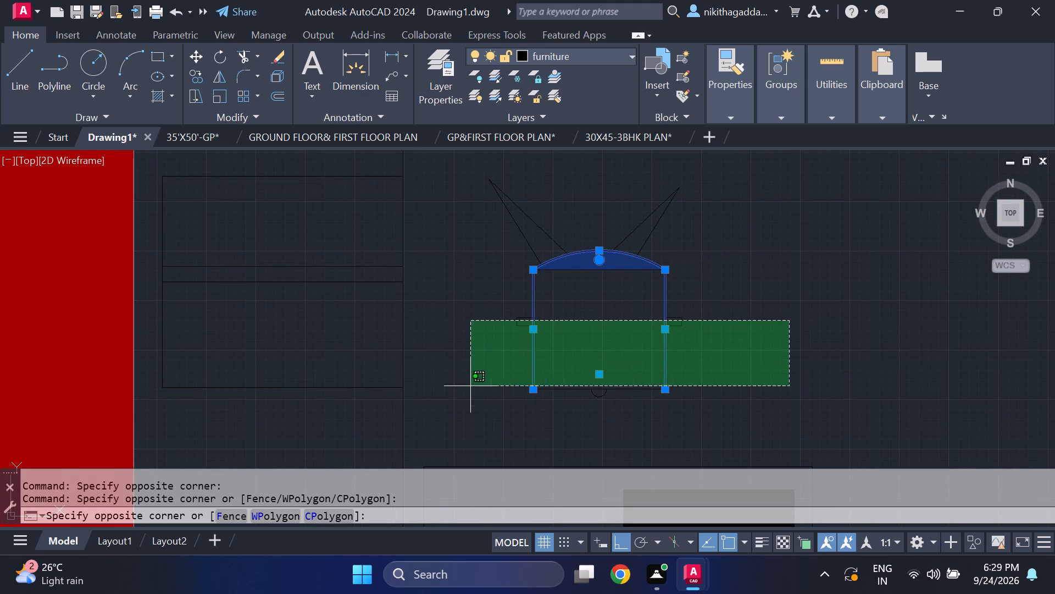
left_click(481, 416)
left_click_drag(769, 301, 673, 323)
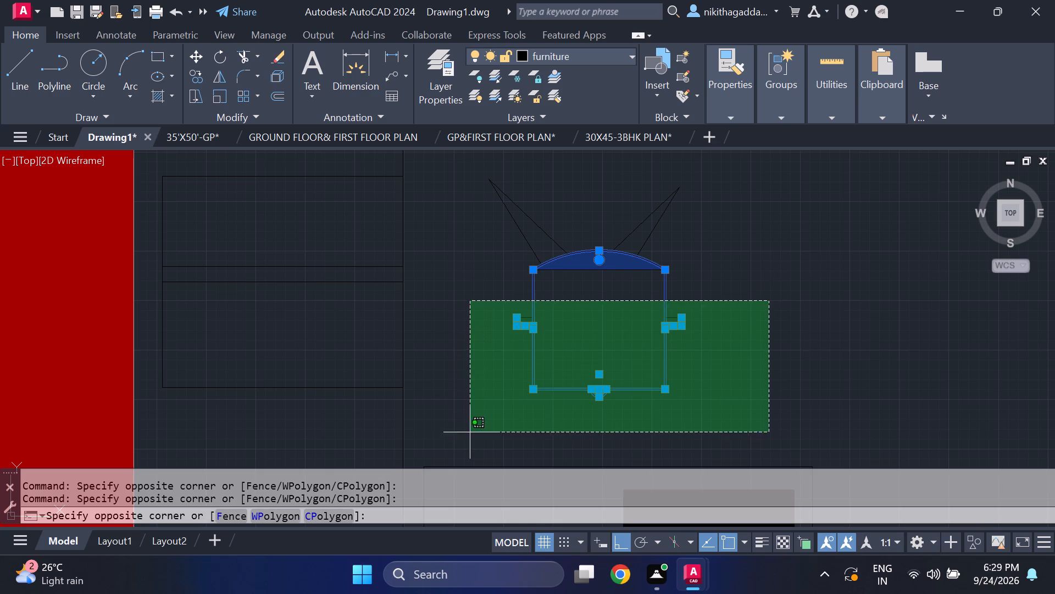
left_click(474, 425)
type("scale")
key("Return")
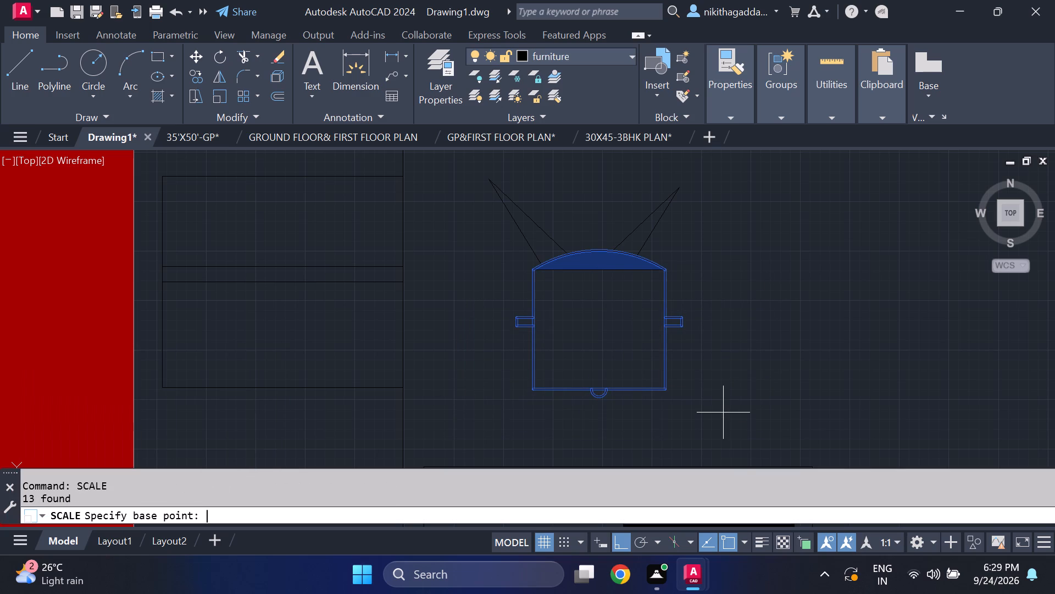
left_click(600, 256)
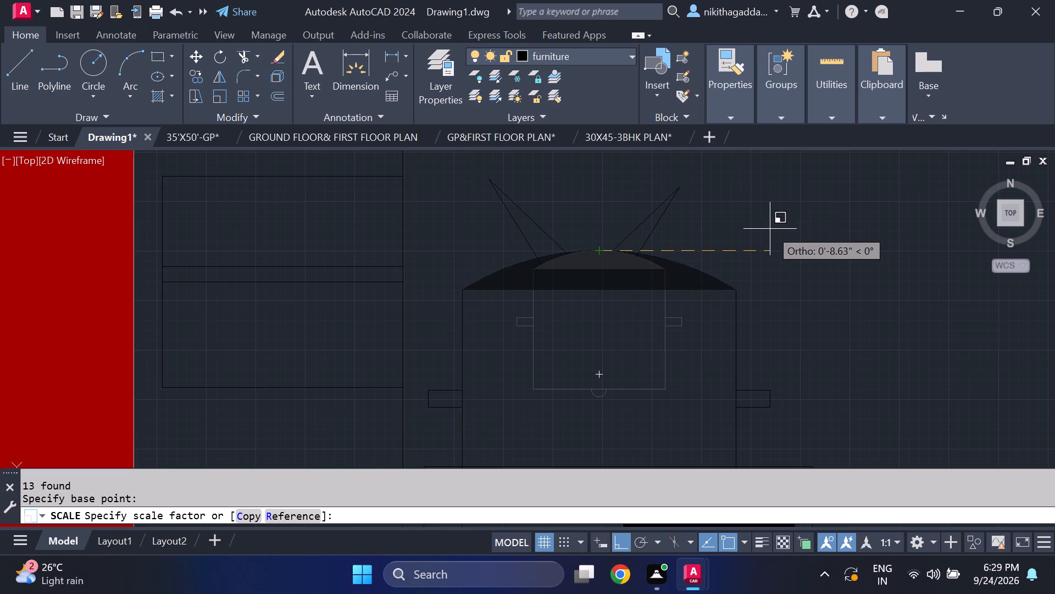
scroll(745, 273, "down", 2)
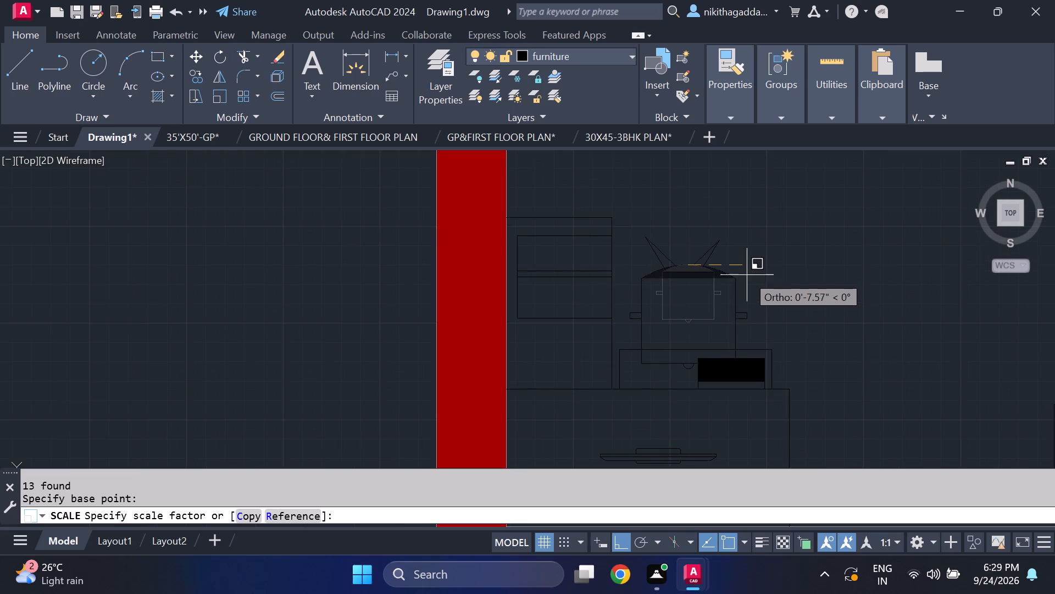
scroll(748, 272, "down", 1)
left_click(748, 272)
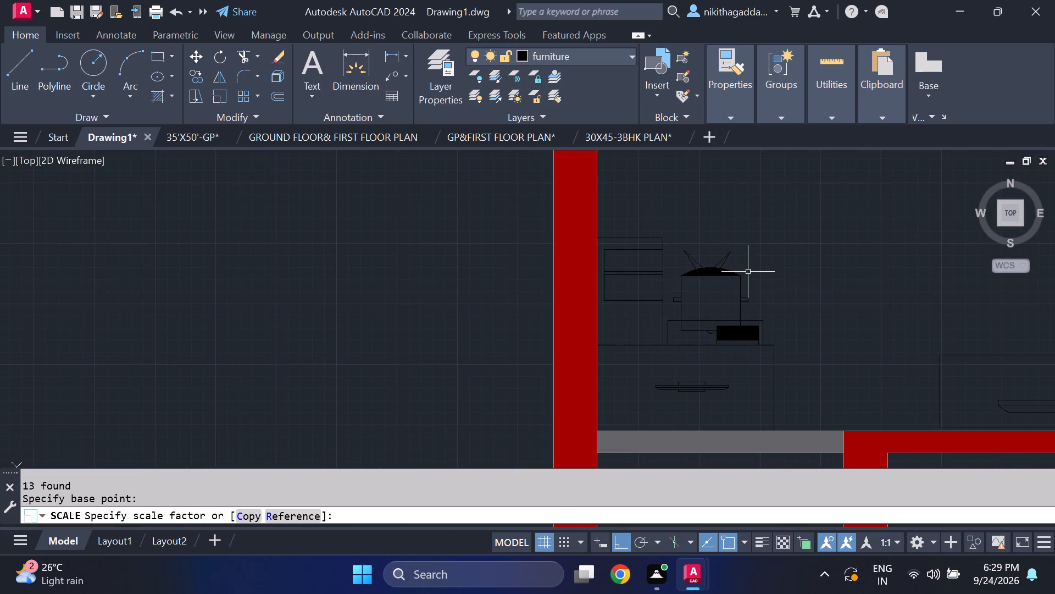
Move the whole enlarged accessory, including its spikes and bottom knob, straight up until it clears the box with the black-filled rectangle.
left_click(755, 275)
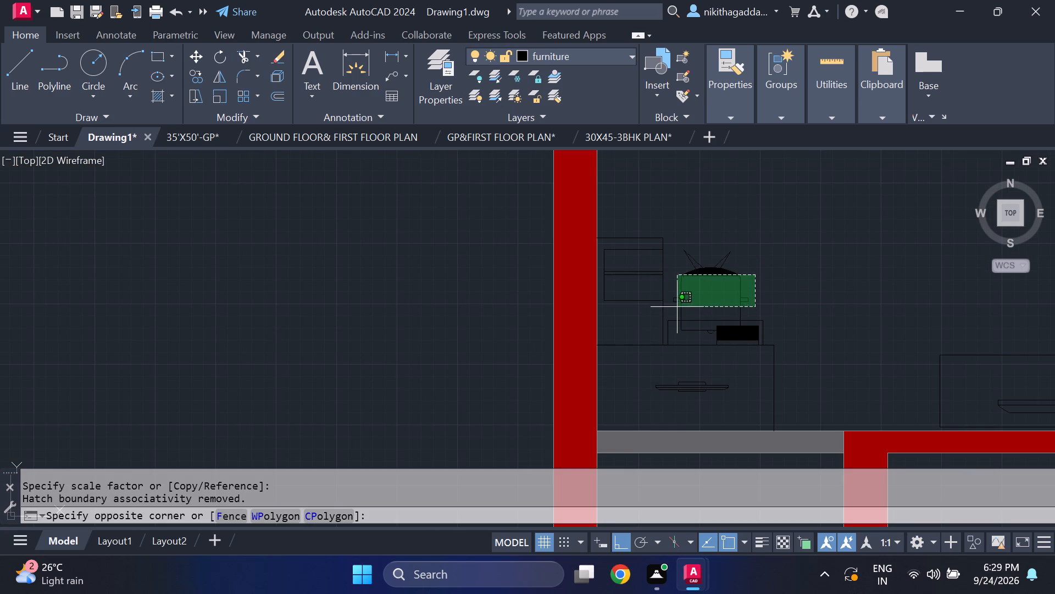
left_click(780, 243)
left_click(787, 228)
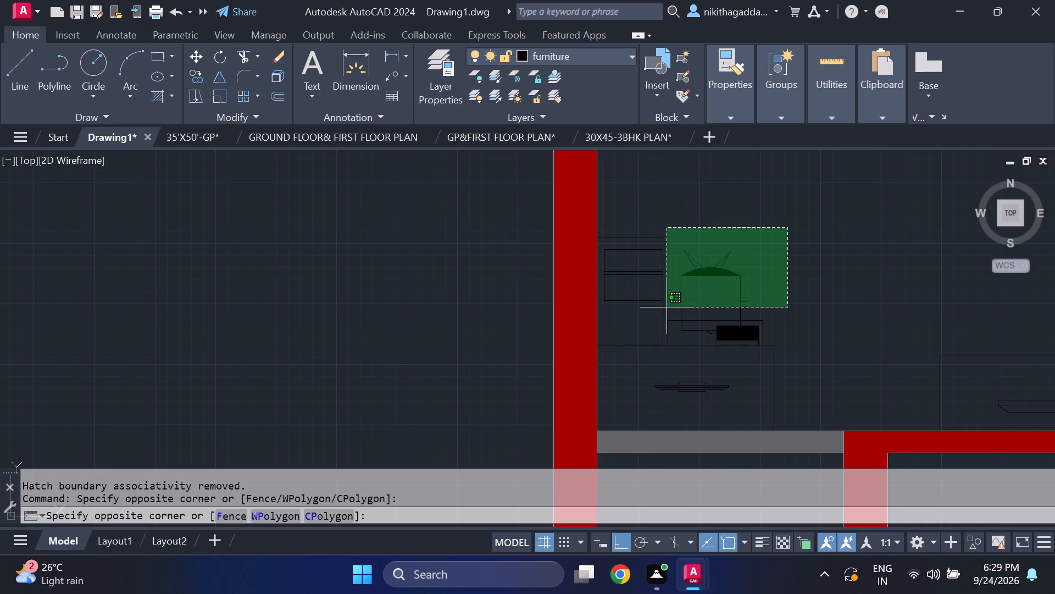
left_click(666, 309)
scroll(750, 296, "up", 3)
middle_click_drag(656, 325, 648, 320)
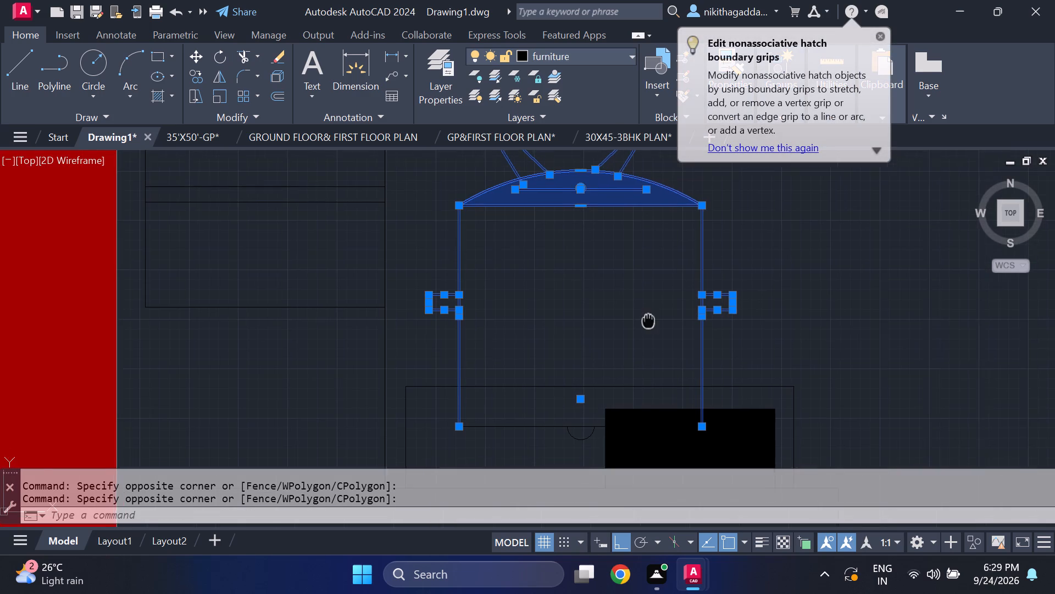
middle_click_drag(648, 320, 631, 282)
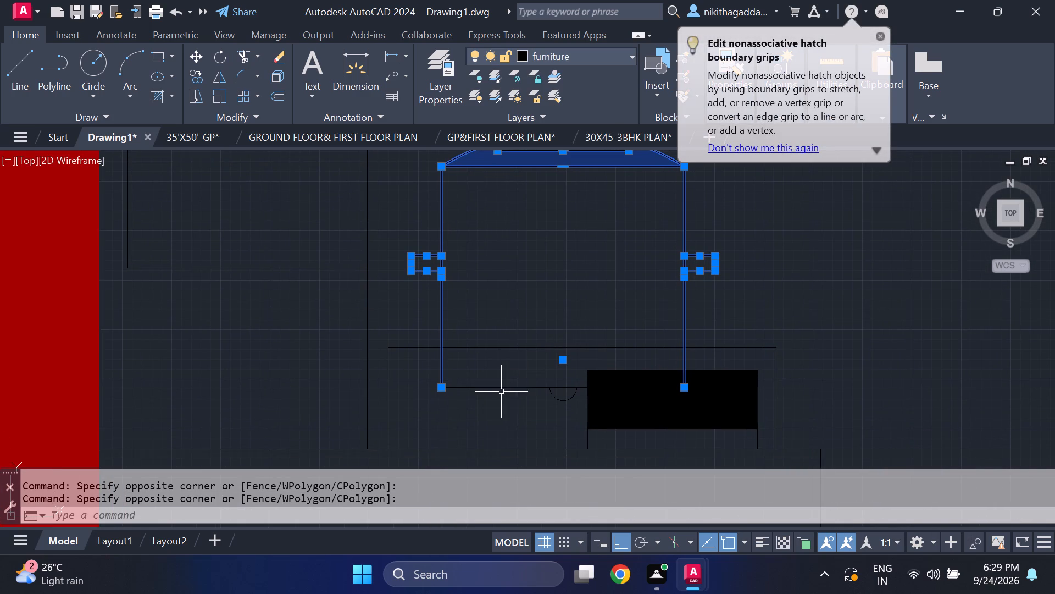
left_click(502, 388)
scroll(574, 394, "up", 3)
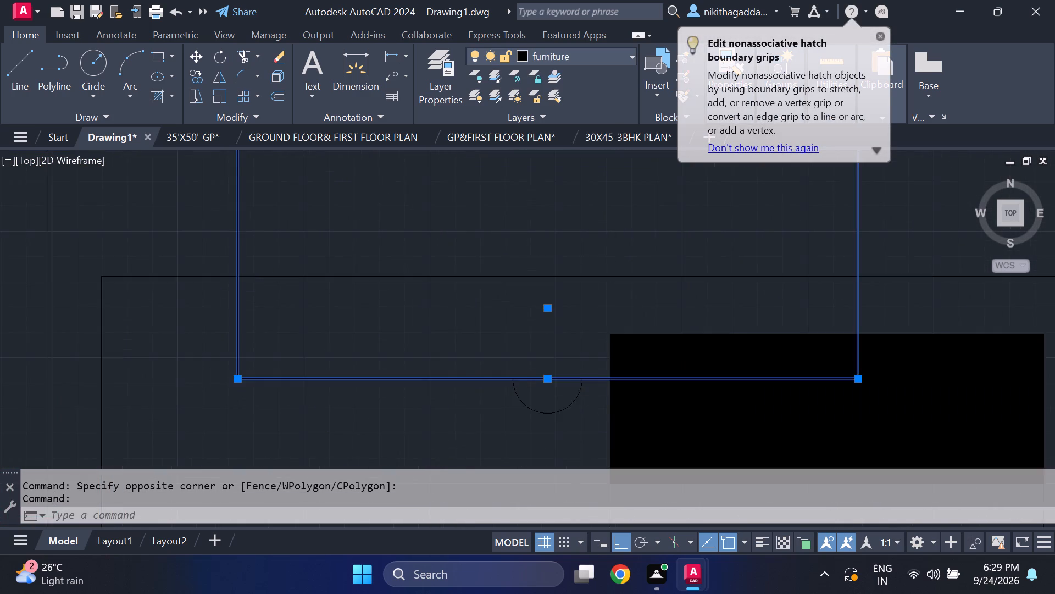
left_click_drag(601, 389, 590, 388)
left_click(462, 413)
scroll(542, 370, "down", 3)
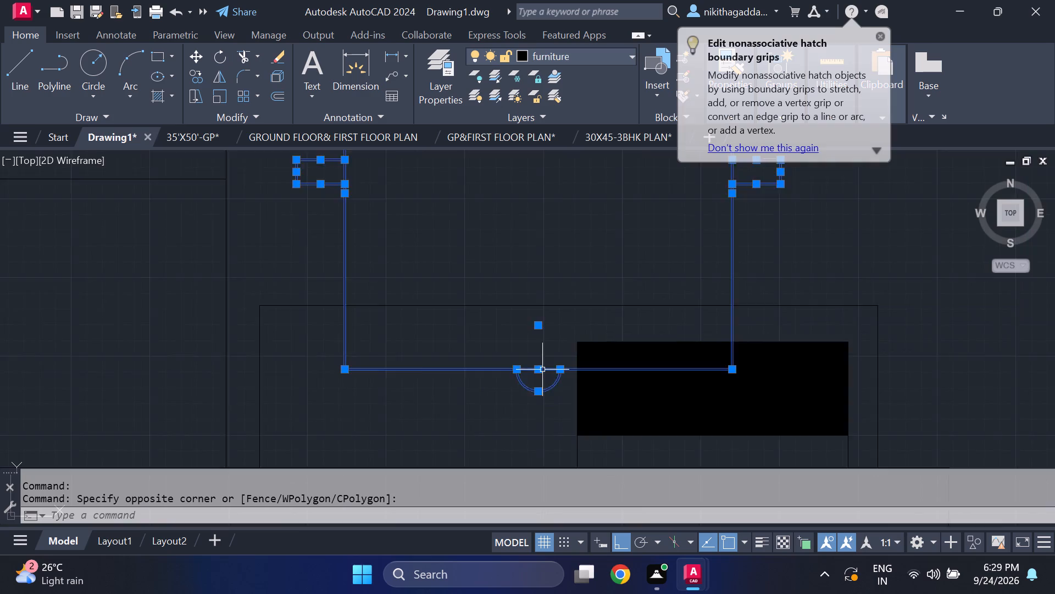
scroll(542, 370, "down", 1)
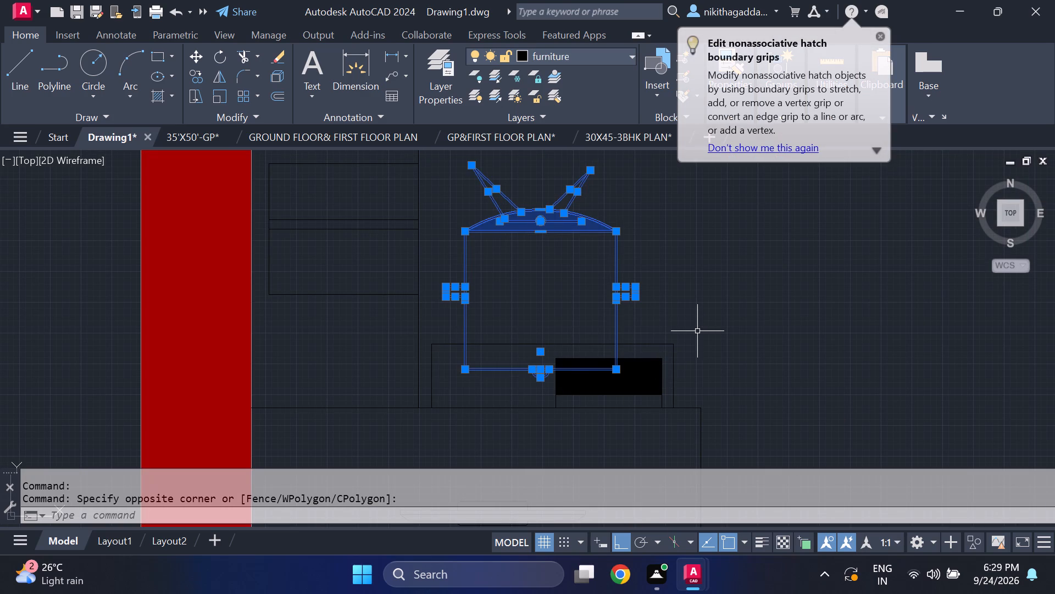
key("m")
key("Return")
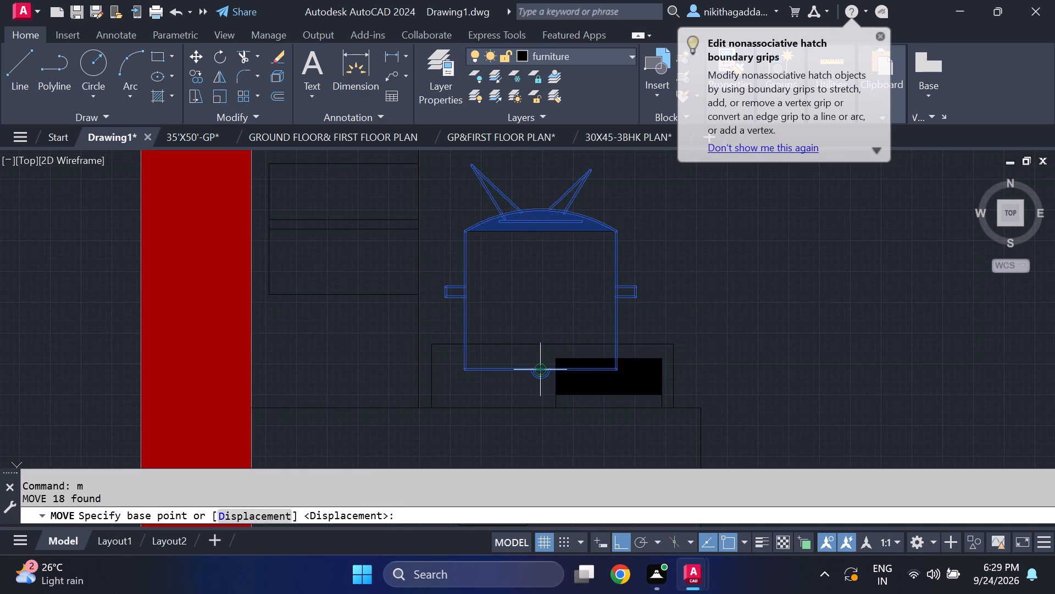
left_click_drag(535, 369, 534, 363)
left_click(531, 308)
Copy the complete bedroom corner table set, with shelf unit, box and accessory, into the living room between the upper centre table and right-hand sofa.
scroll(610, 289, "down", 4)
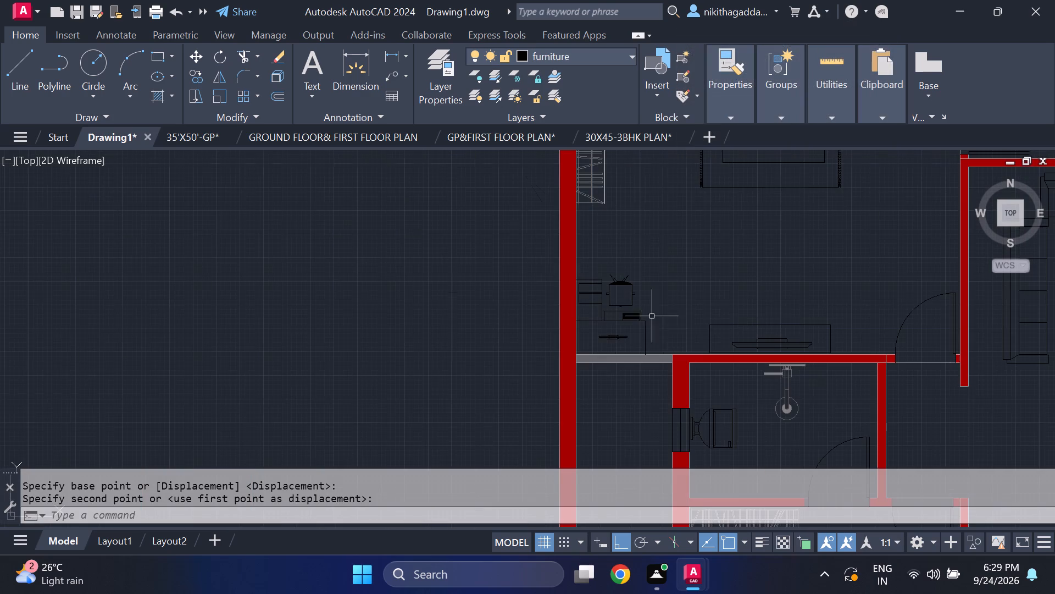
scroll(671, 327, "down", 1)
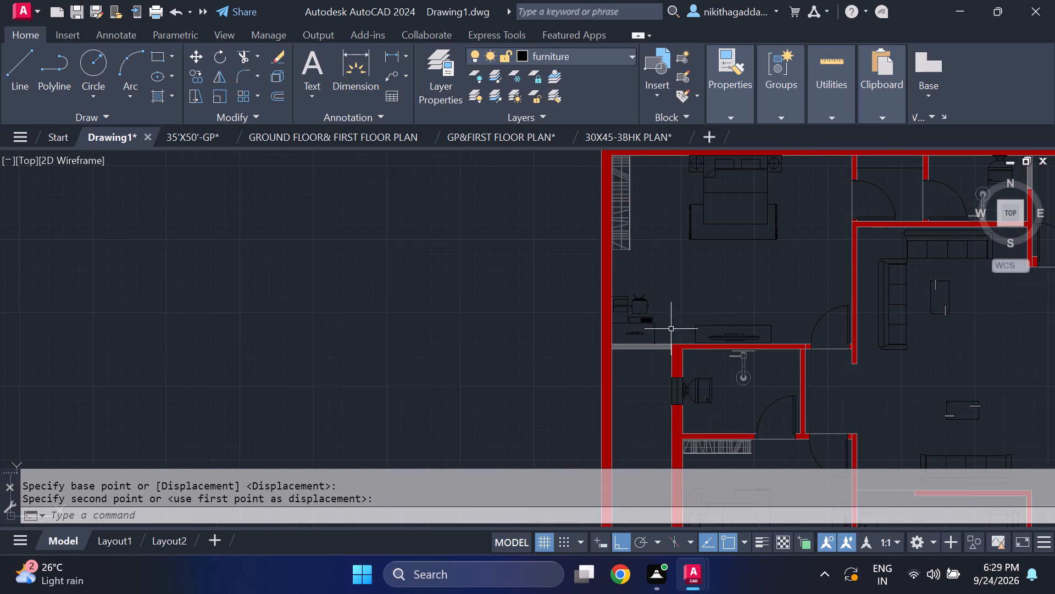
middle_click_drag(707, 350, 309, 312)
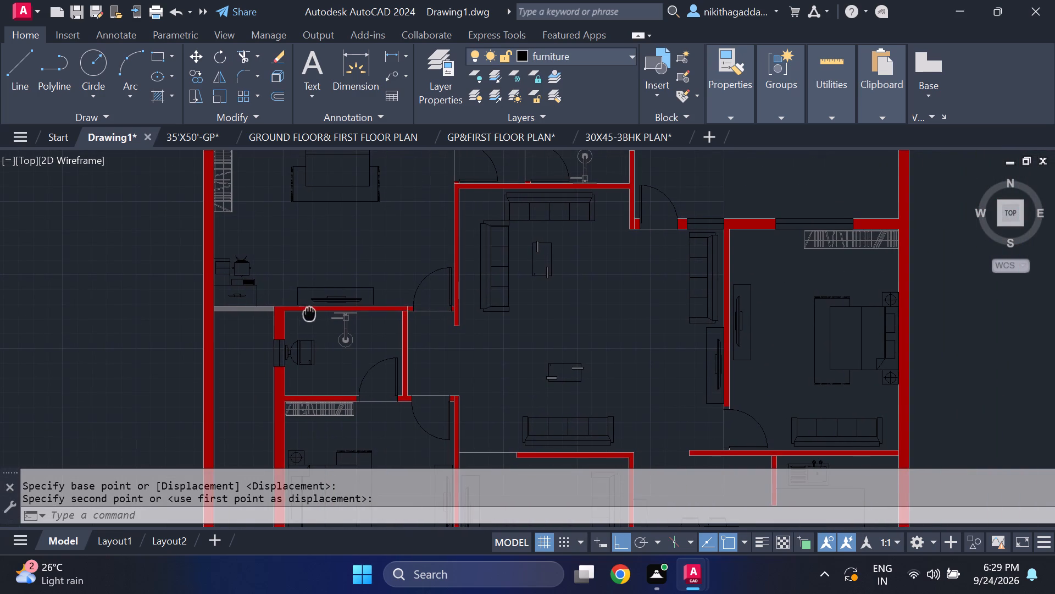
middle_click_drag(309, 312, 314, 326)
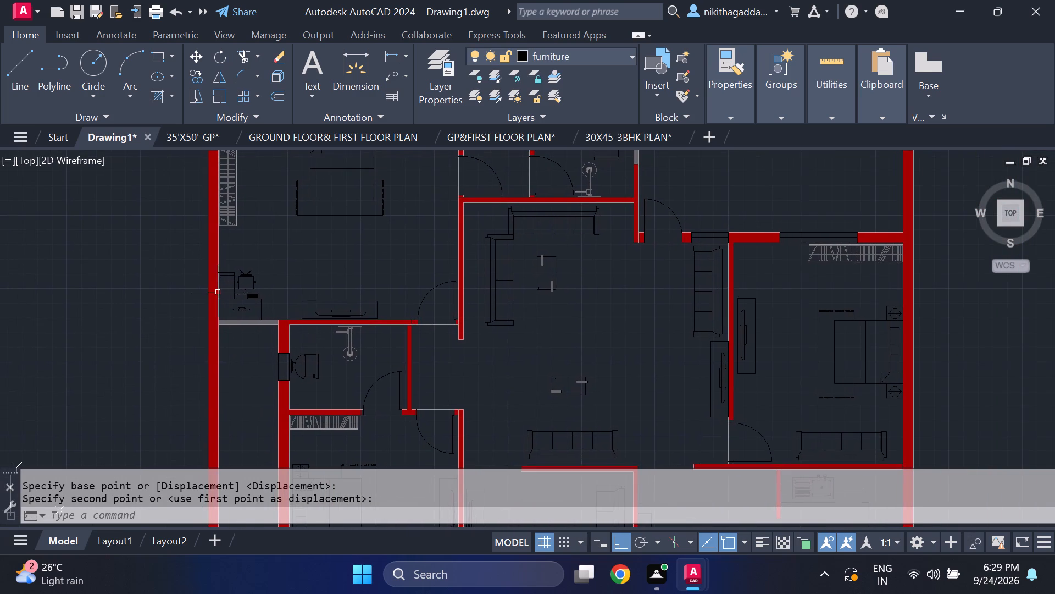
scroll(225, 284, "up", 2)
left_click(332, 230)
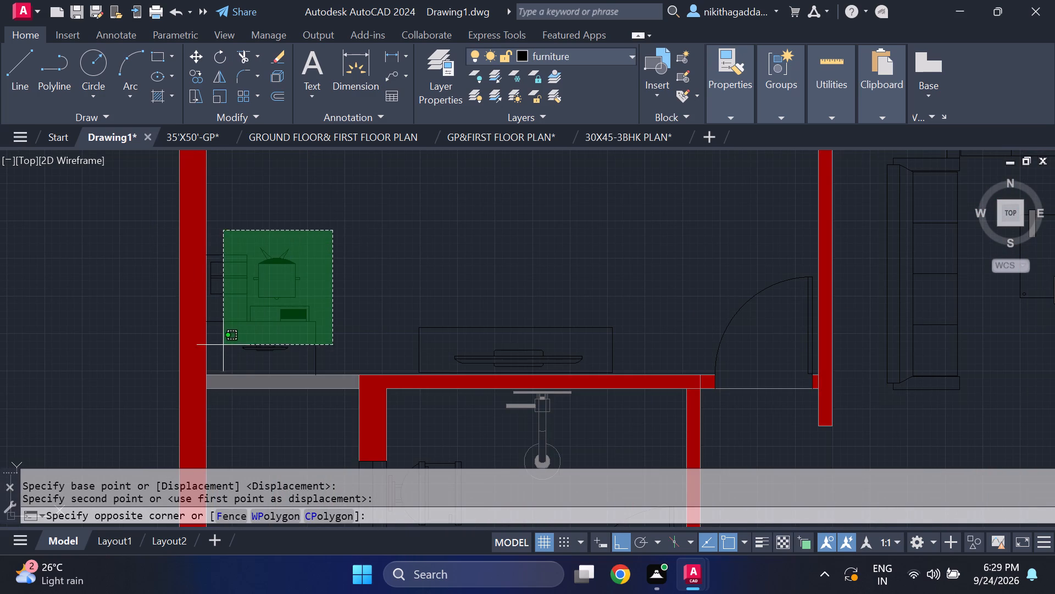
left_click(220, 350)
scroll(239, 329, "up", 2)
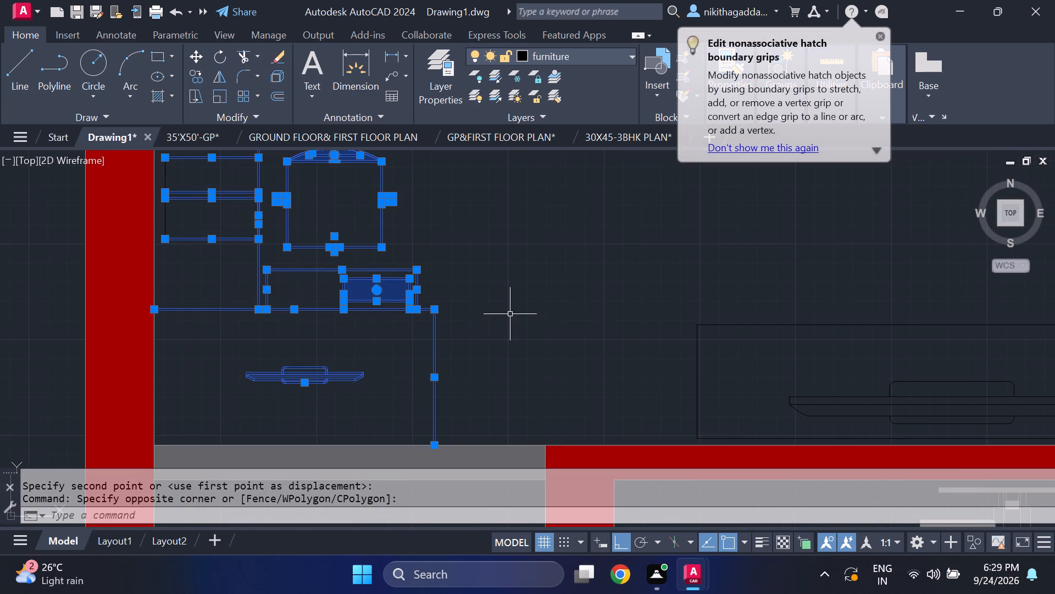
middle_click_drag(235, 227, 302, 318)
left_click(257, 258)
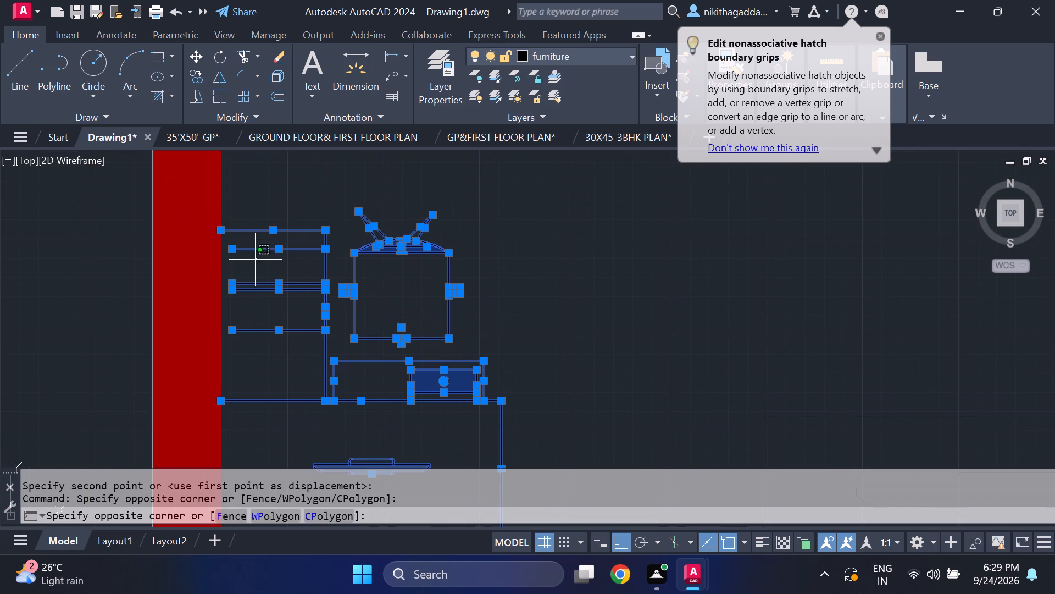
left_click(226, 344)
scroll(438, 333, "down", 4)
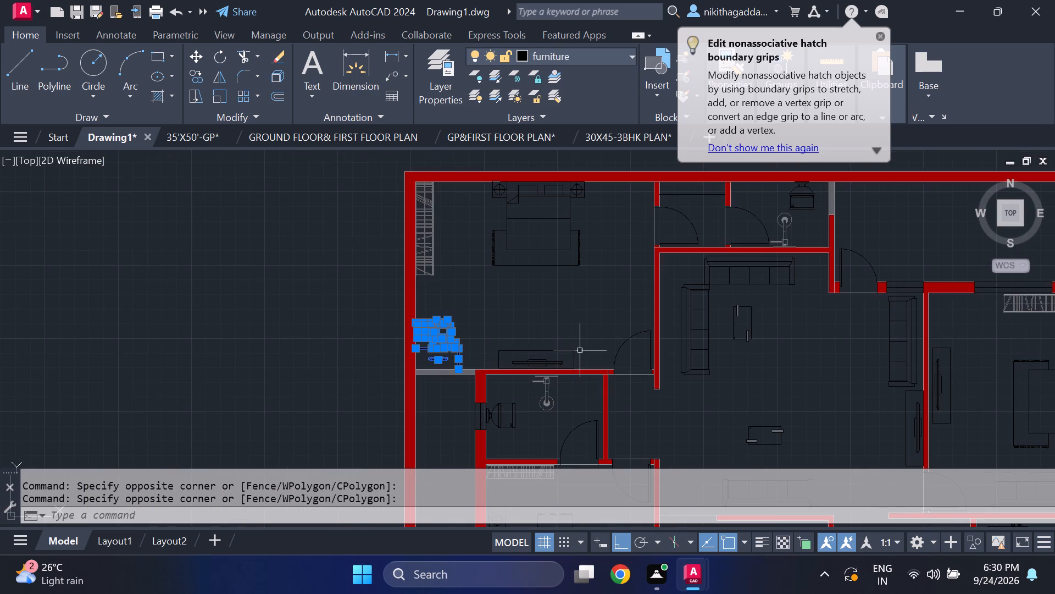
type("co")
key("Return")
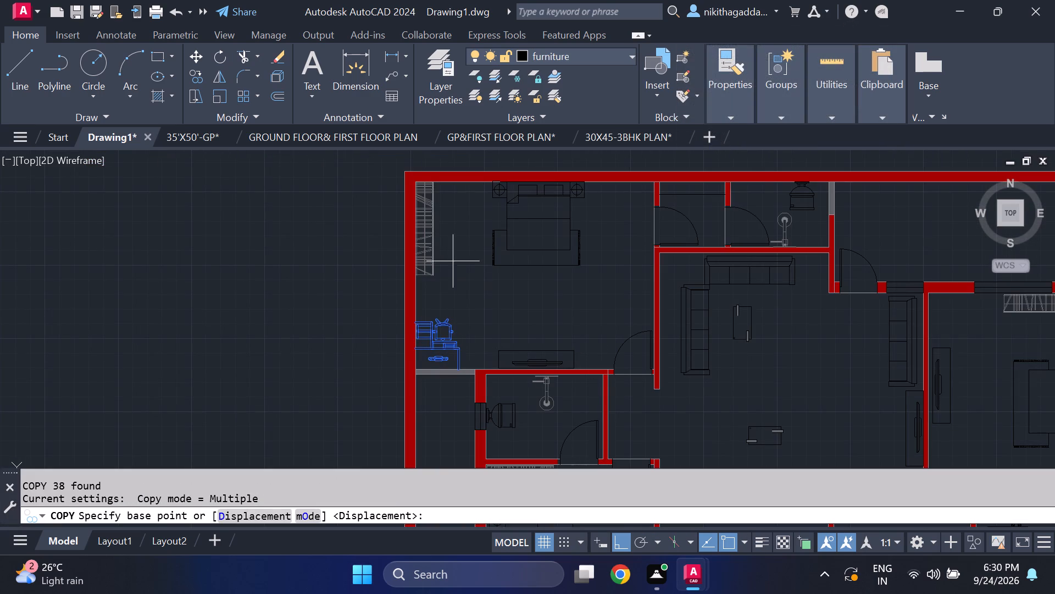
left_click(418, 318)
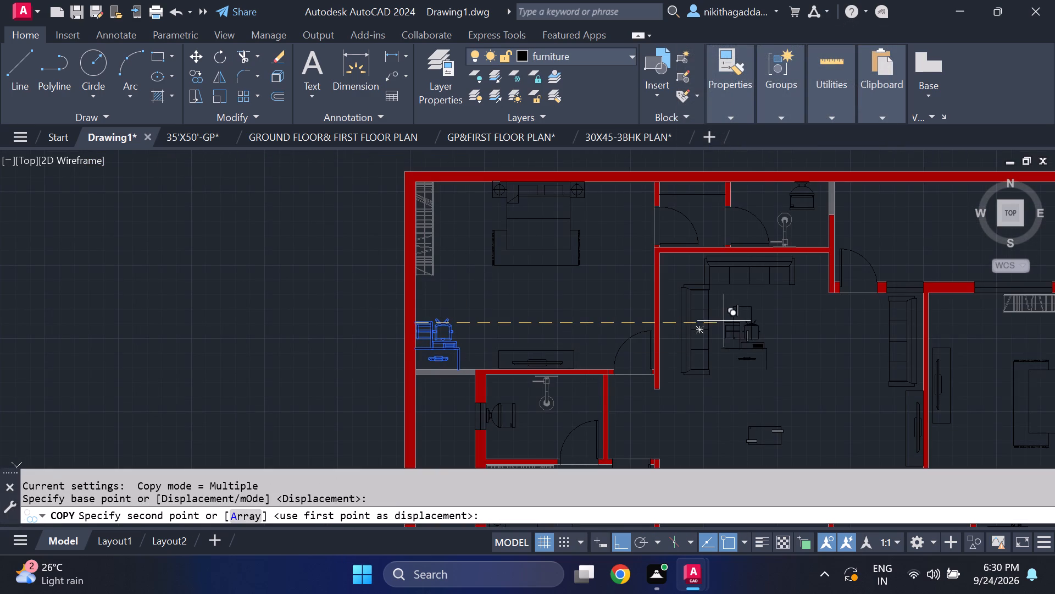
left_click(791, 343)
key("Escape")
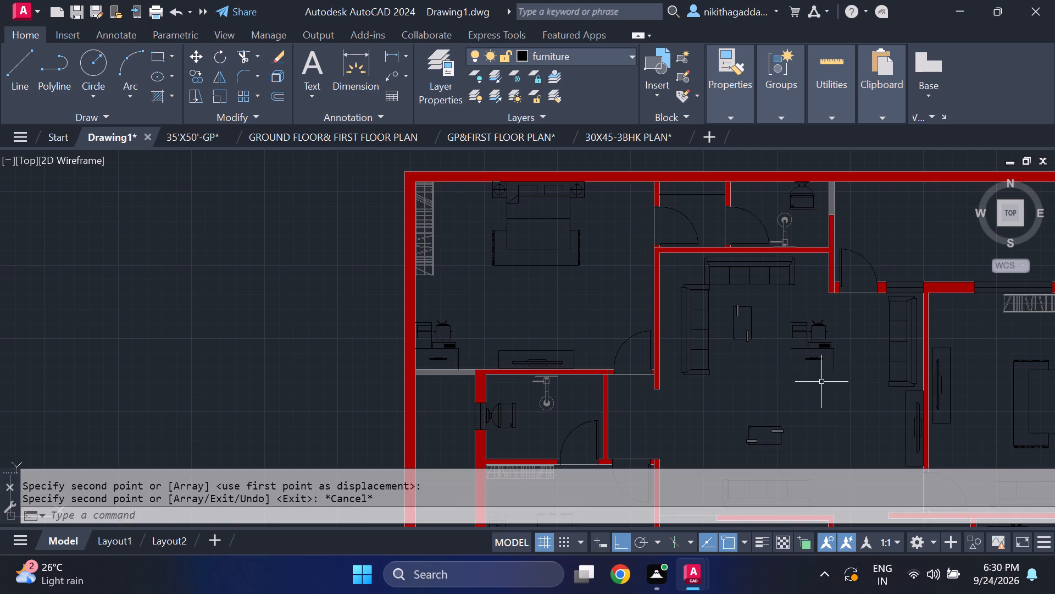
Rotate the copied corner table set 270° about the lower end of the table's right edge.
scroll(840, 358, "up", 1)
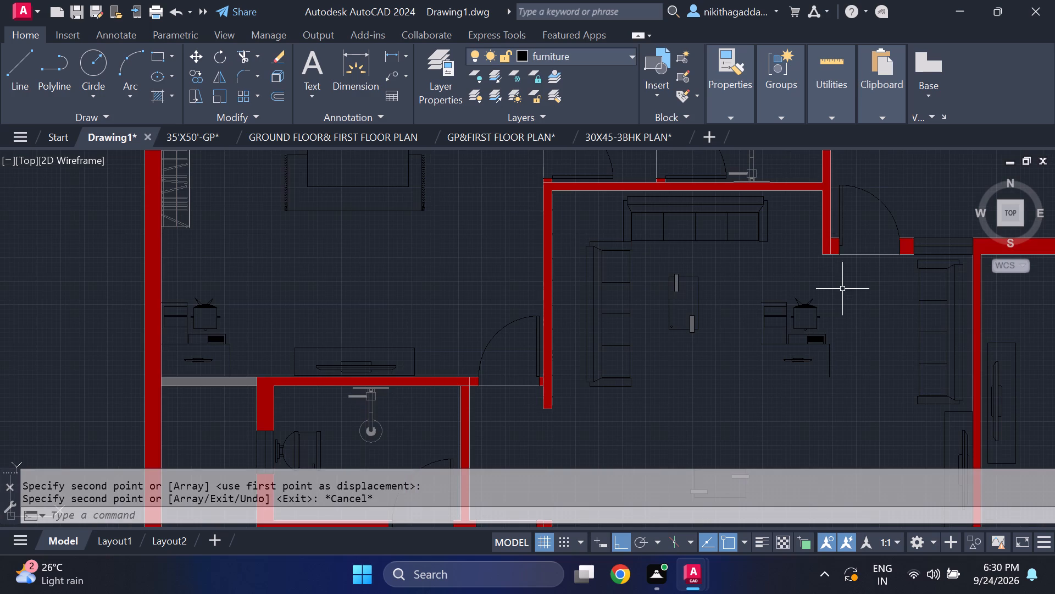
left_click(848, 295)
left_click_drag(737, 411, 736, 405)
type("ro")
key("Return")
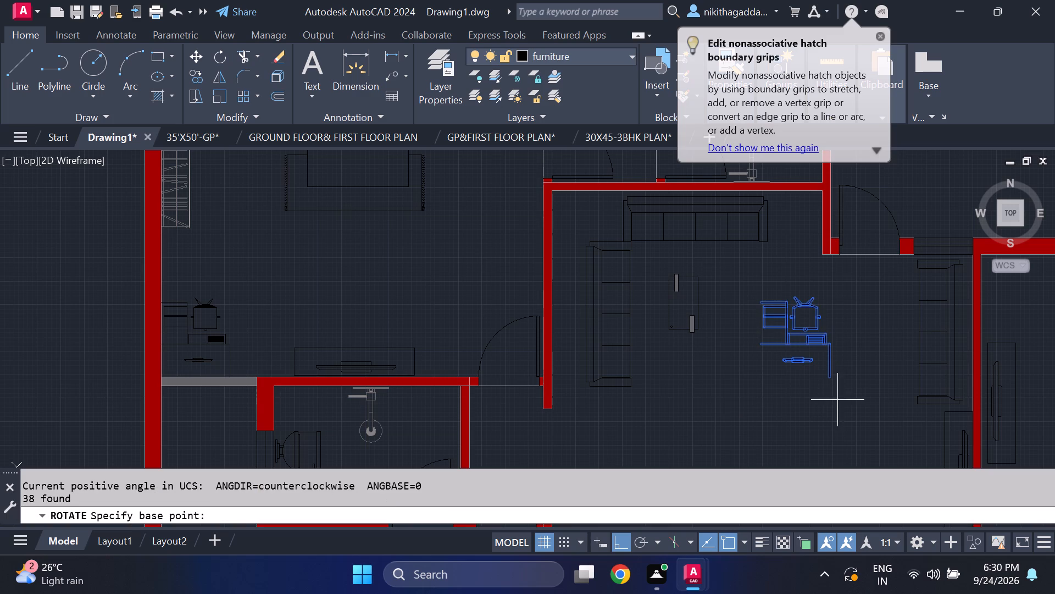
left_click(834, 376)
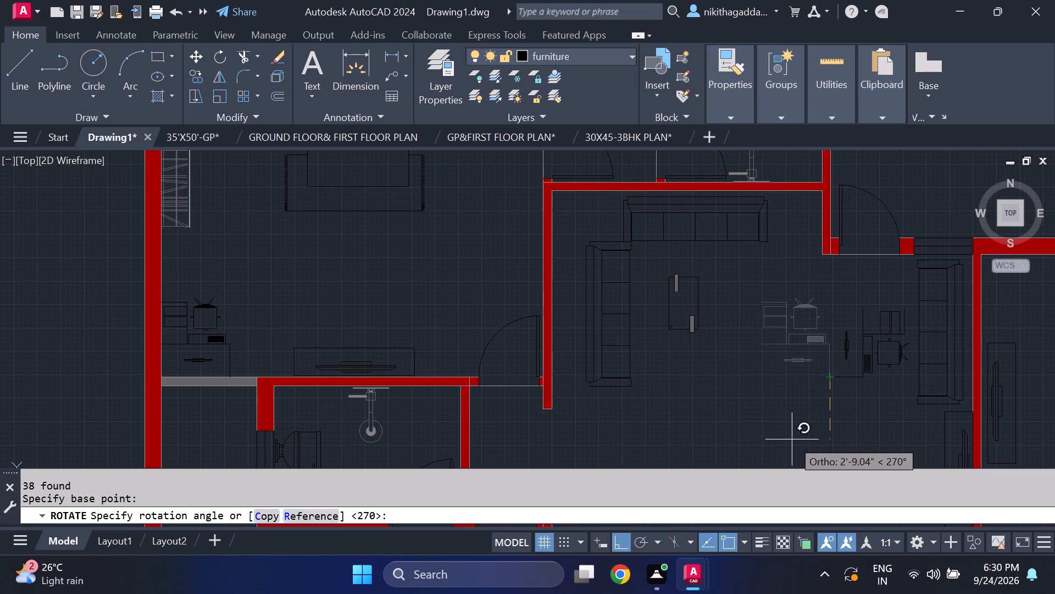
left_click(791, 426)
Move the rotated corner table set from the living room into the right-hand bedroom's upper-left corner, against the walls.
middle_click_drag(808, 376, 807, 376)
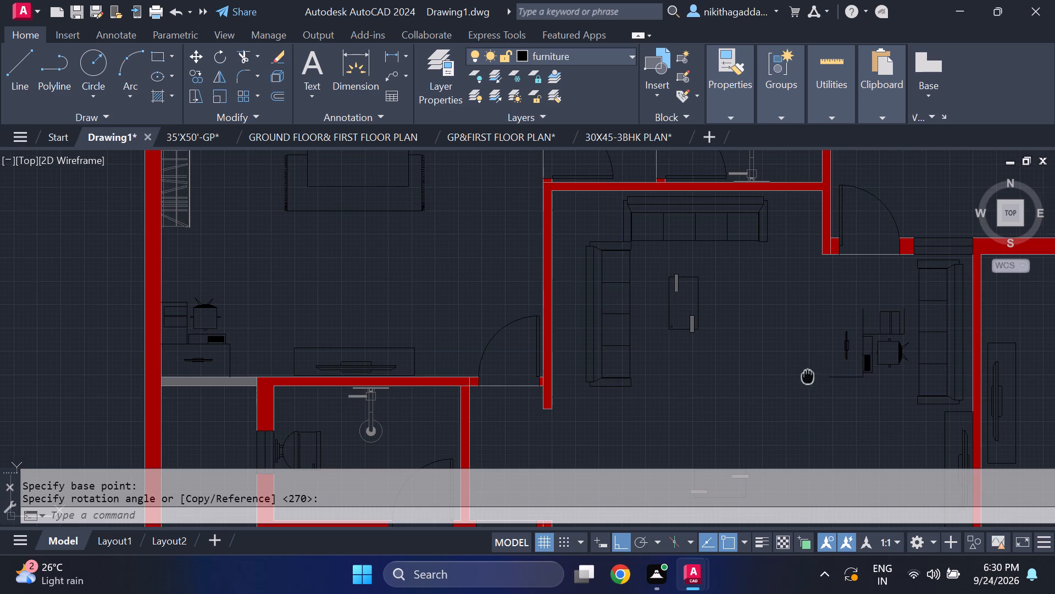
middle_click_drag(807, 376, 625, 415)
middle_click_drag(726, 369, 699, 324)
scroll(699, 317, "up", 2)
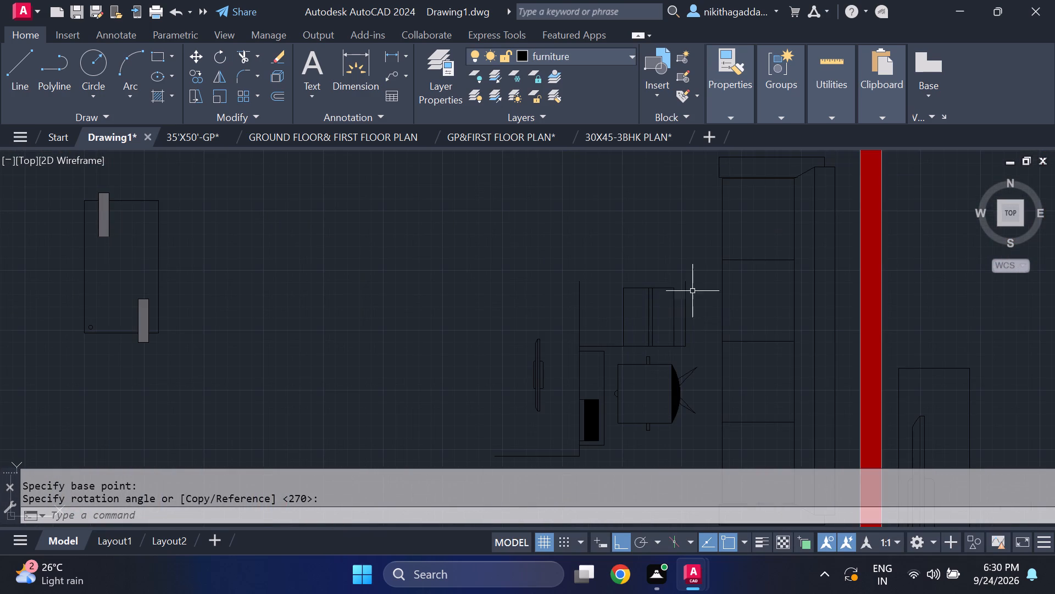
left_click(692, 265)
middle_click_drag(526, 426, 578, 332)
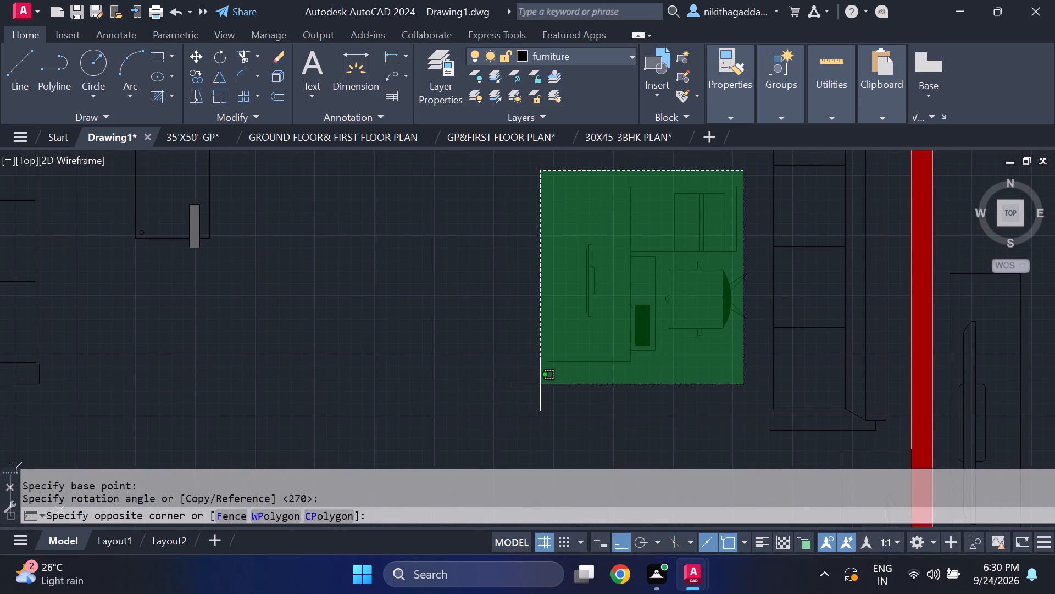
left_click(540, 384)
scroll(561, 378, "down", 3)
key("m")
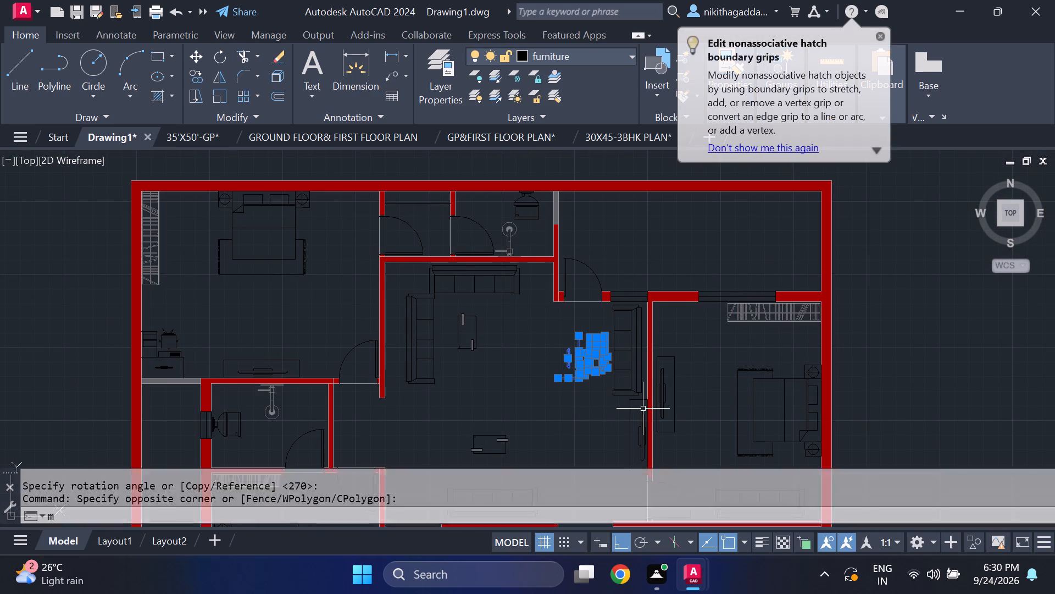
key("Return")
scroll(628, 395, "up", 1)
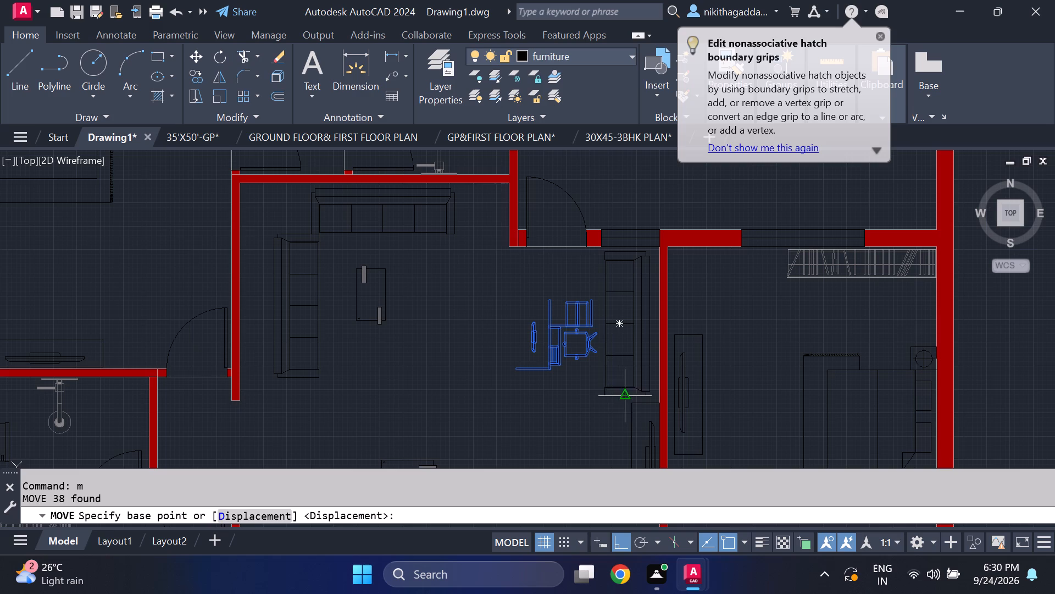
left_click(549, 302)
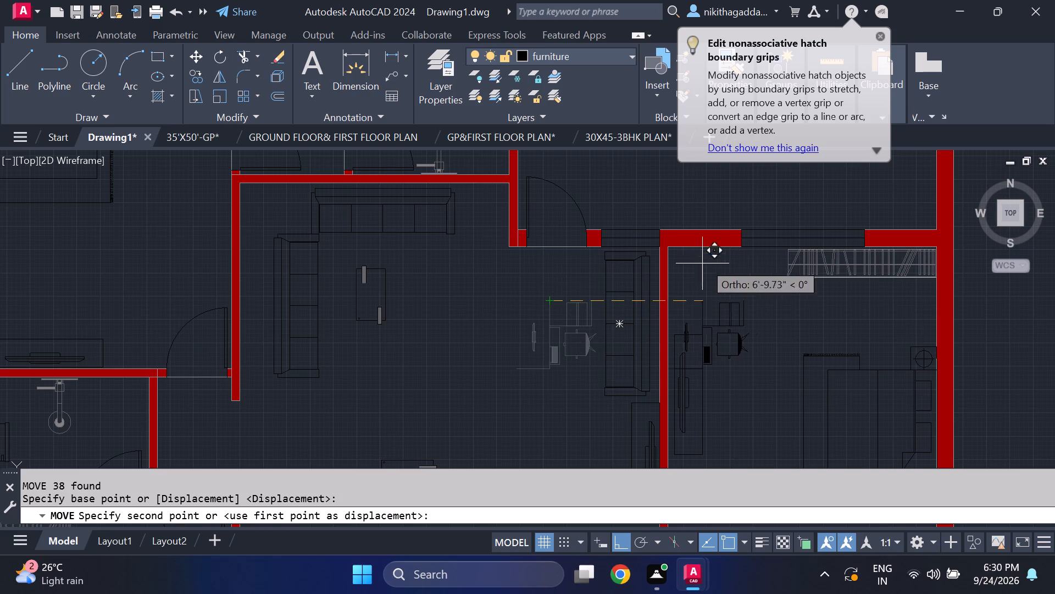
key("F8")
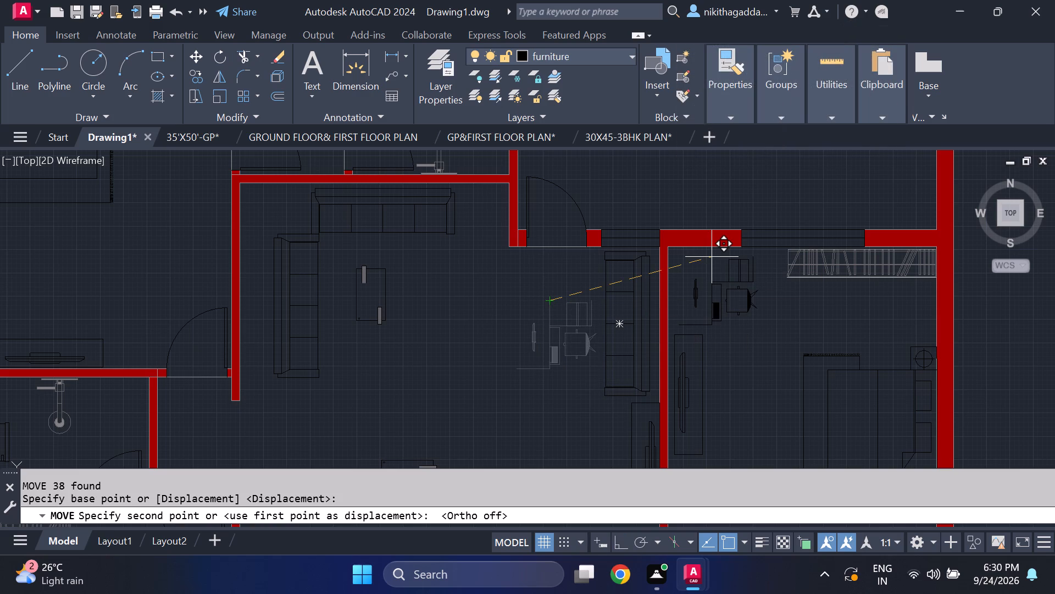
middle_click_drag(712, 256, 732, 298)
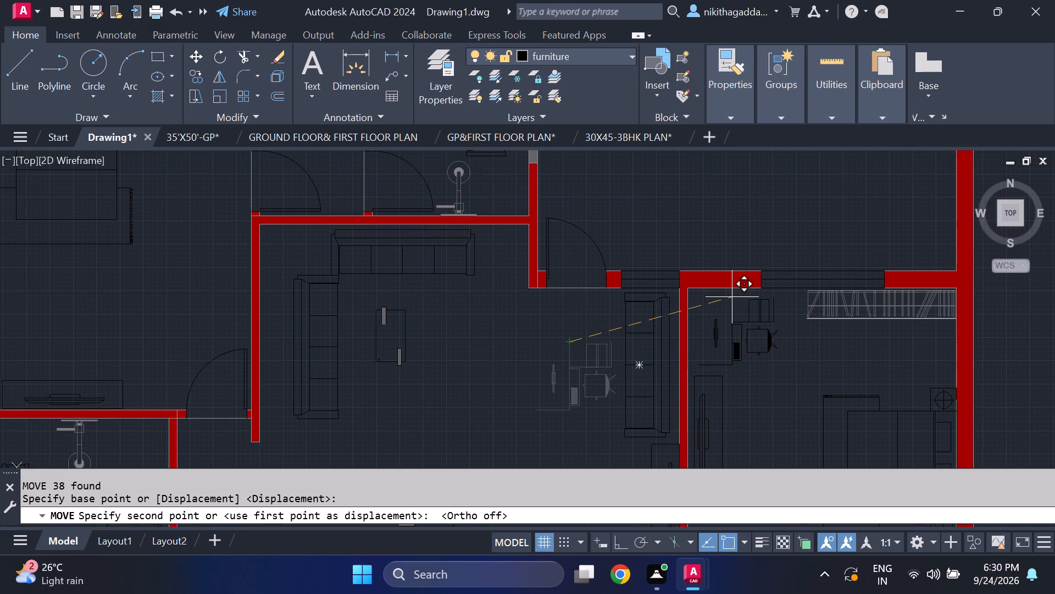
scroll(732, 297, "up", 2)
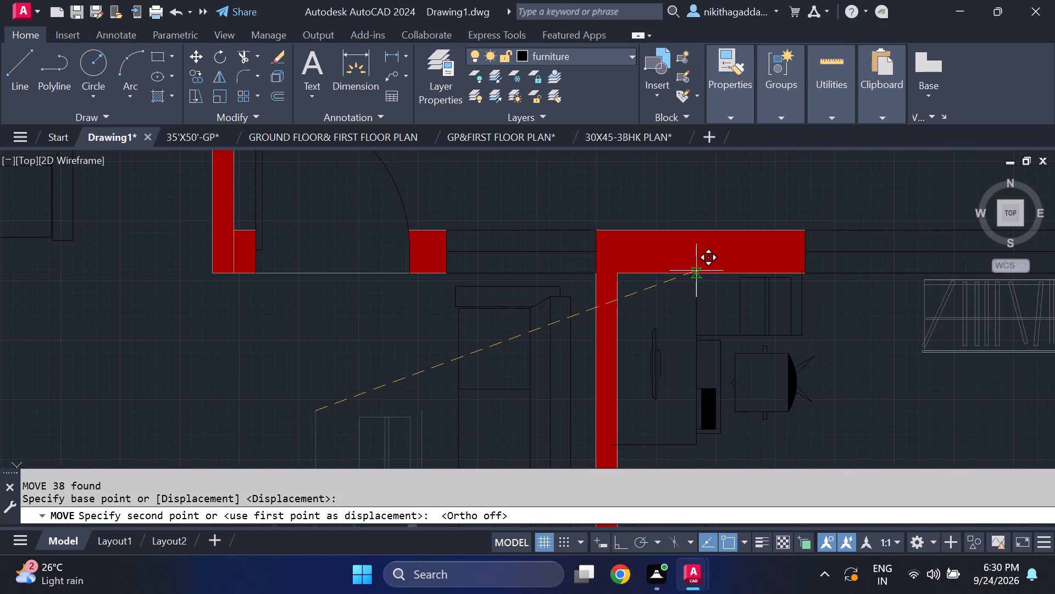
left_click(702, 272)
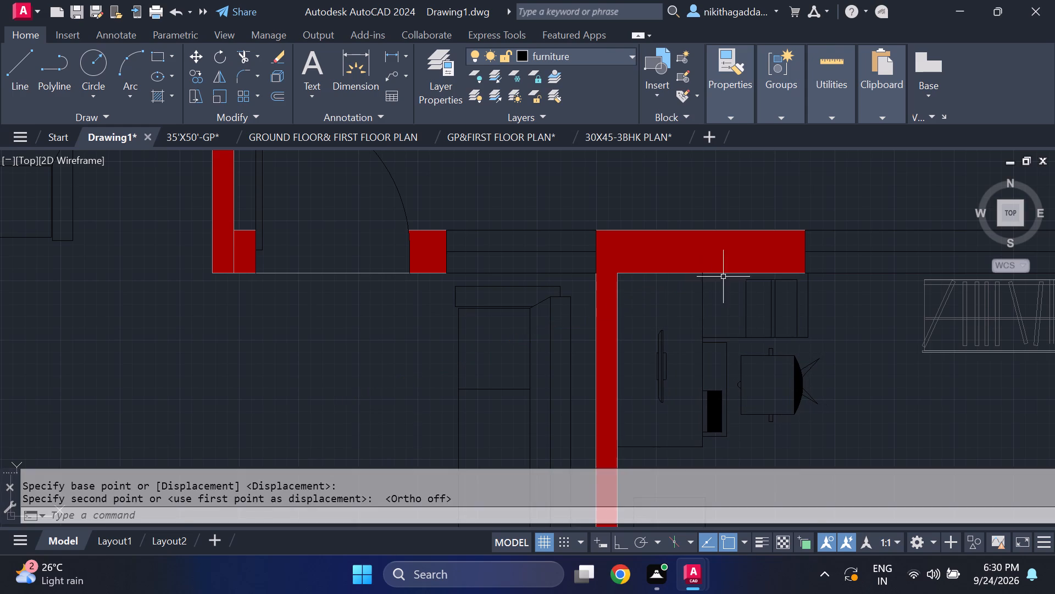
Examine the placed table set and the rest of the furnished plan down to the car parking and front stairs.
scroll(748, 288, "down", 4)
scroll(753, 333, "up", 2)
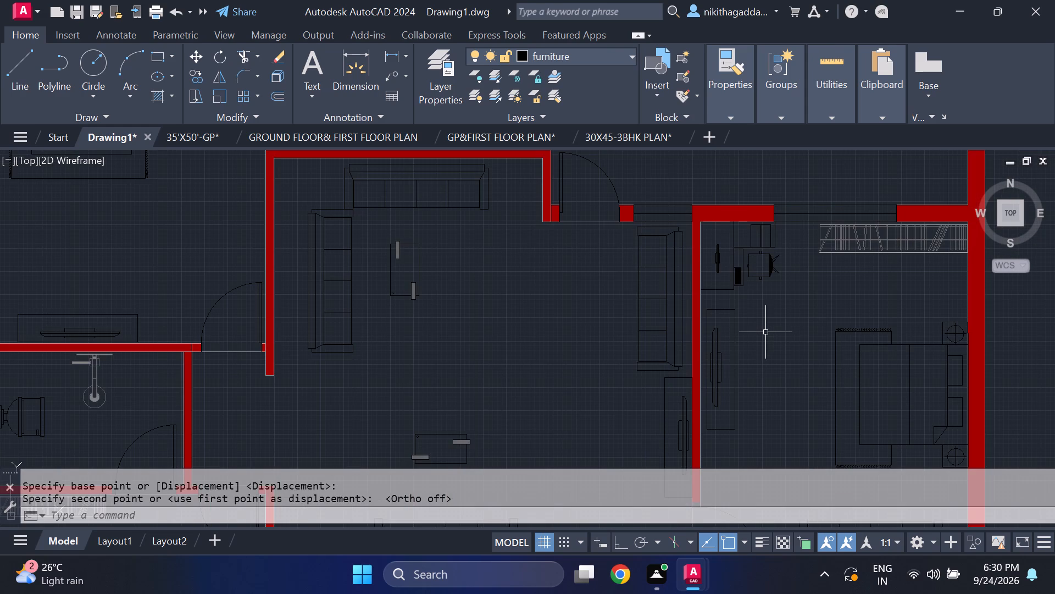
scroll(739, 297, "up", 1)
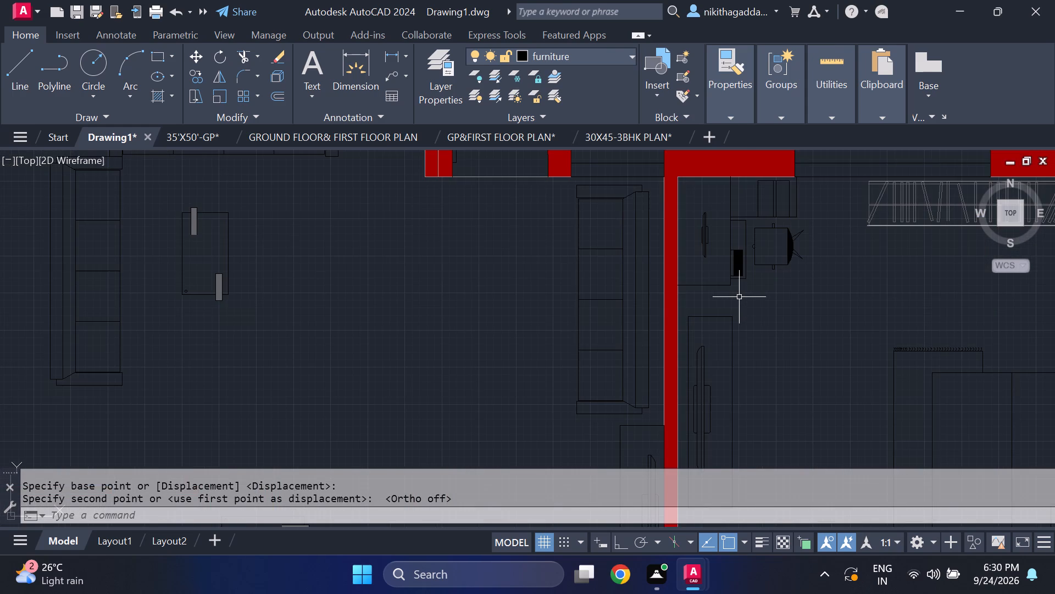
scroll(746, 307, "down", 2)
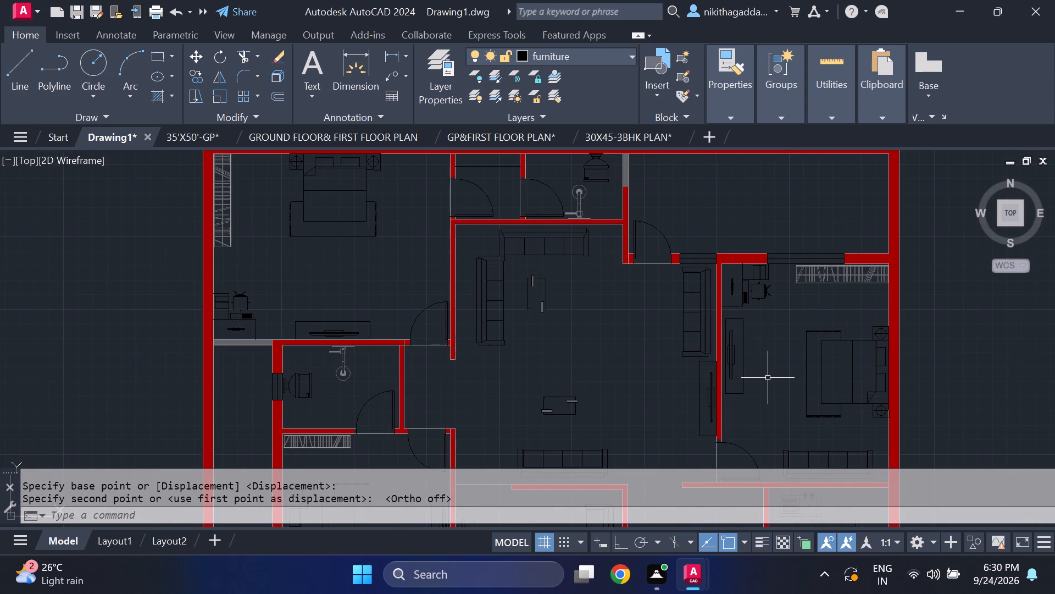
scroll(768, 381, "down", 1)
middle_click_drag(768, 394, 710, 279)
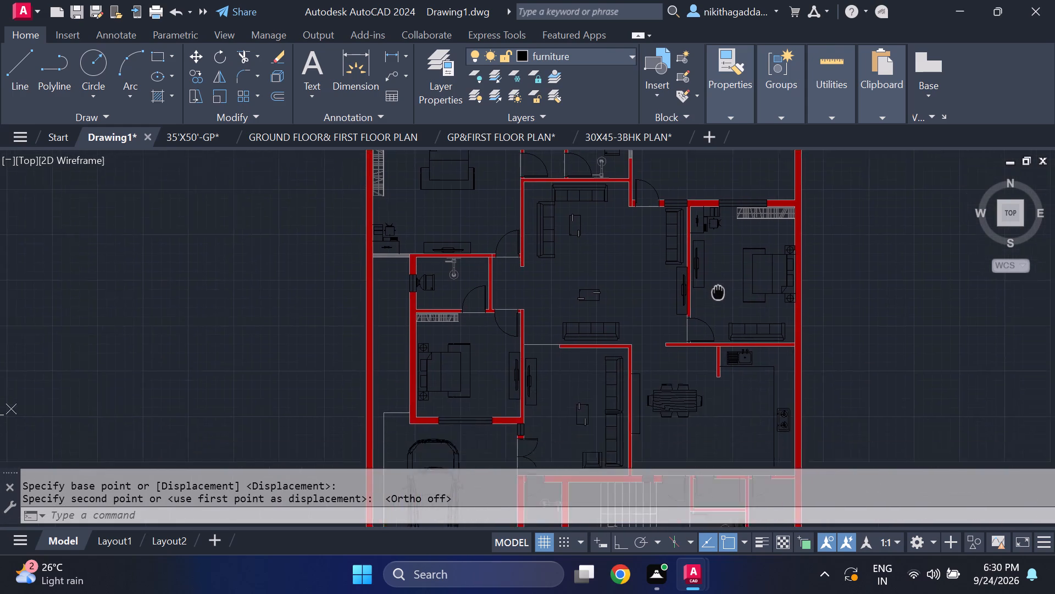
middle_click_drag(710, 279, 700, 262)
scroll(680, 300, "down", 1)
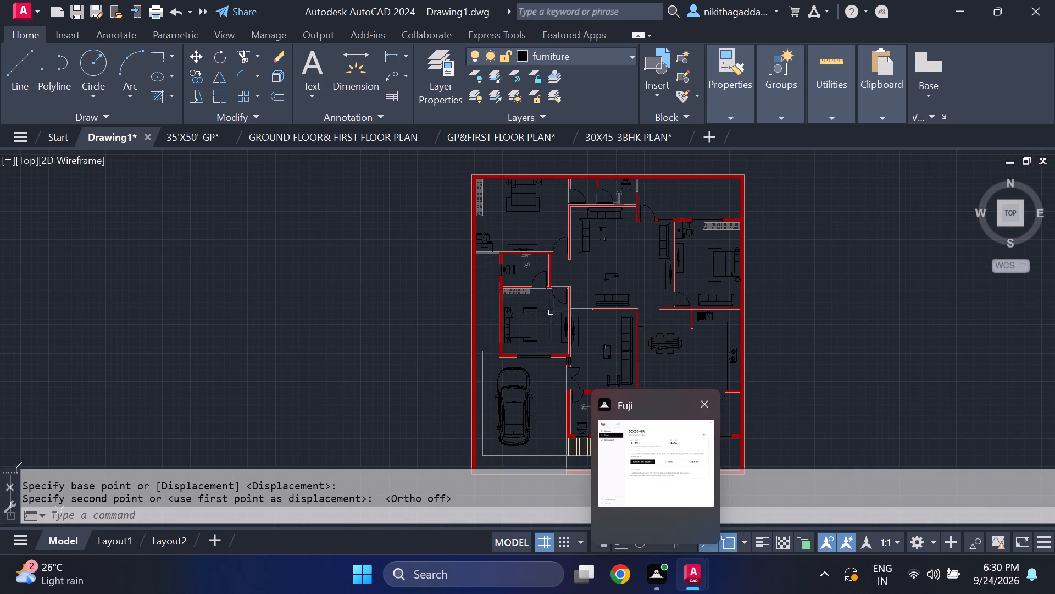
scroll(592, 351, "down", 1)
scroll(595, 356, "up", 2)
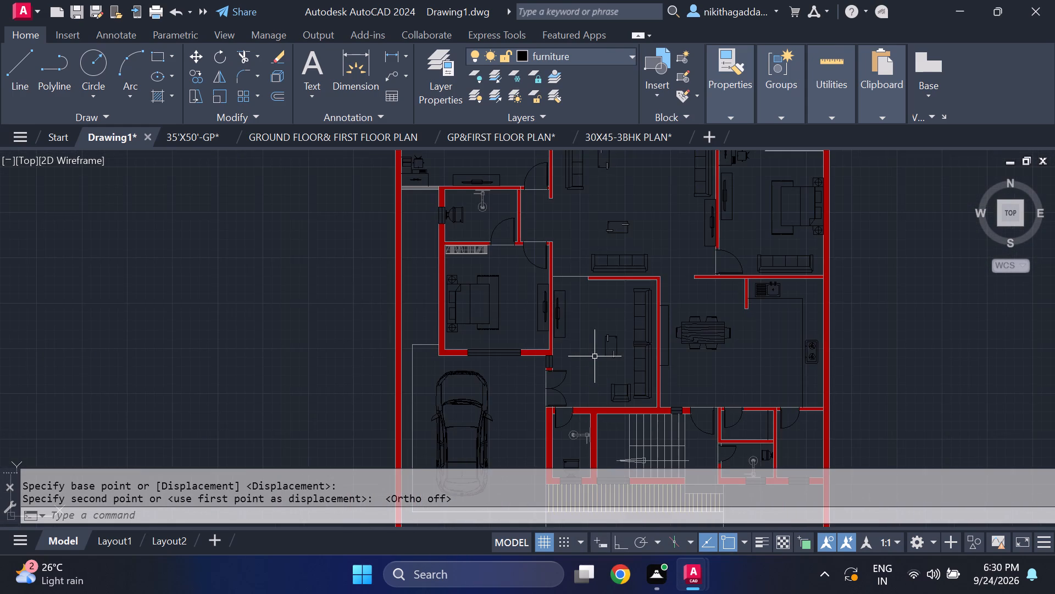
middle_click_drag(594, 356, 482, 298)
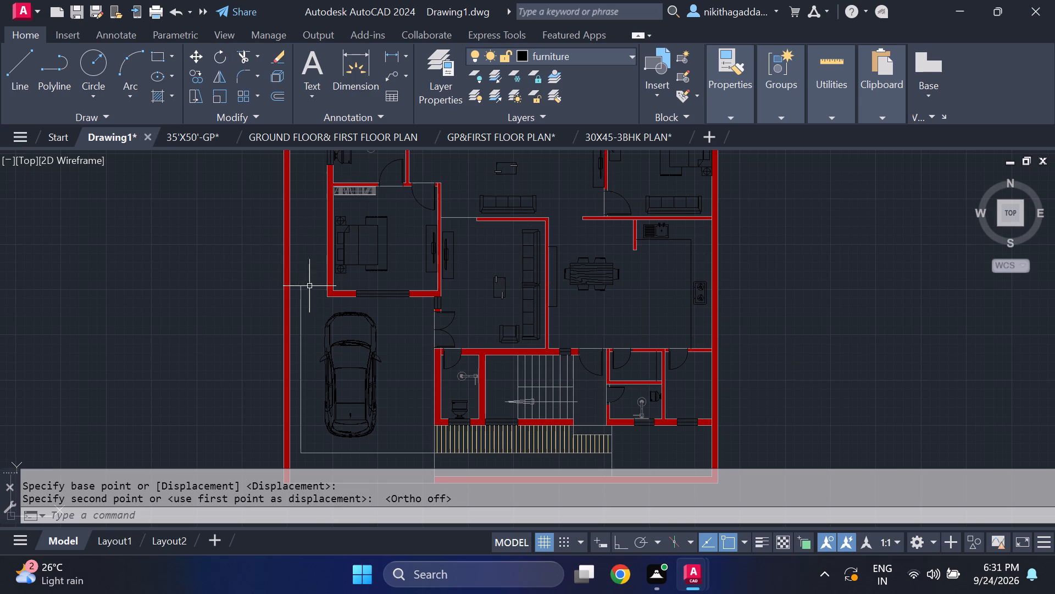
middle_click_drag(408, 300, 405, 312)
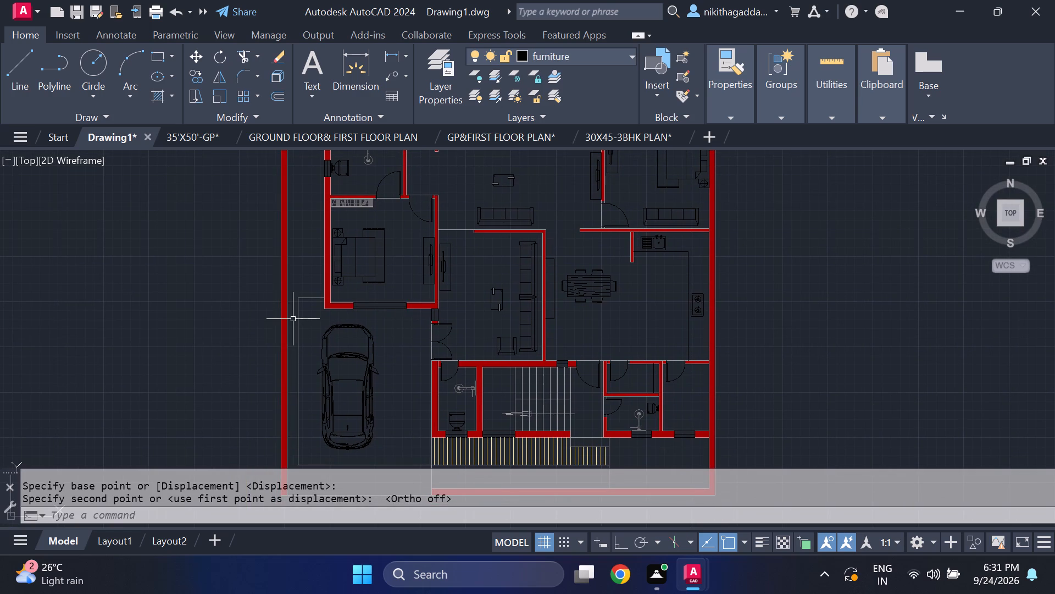
Change the lawn layer's colour to index colour 82.
left_click(609, 59)
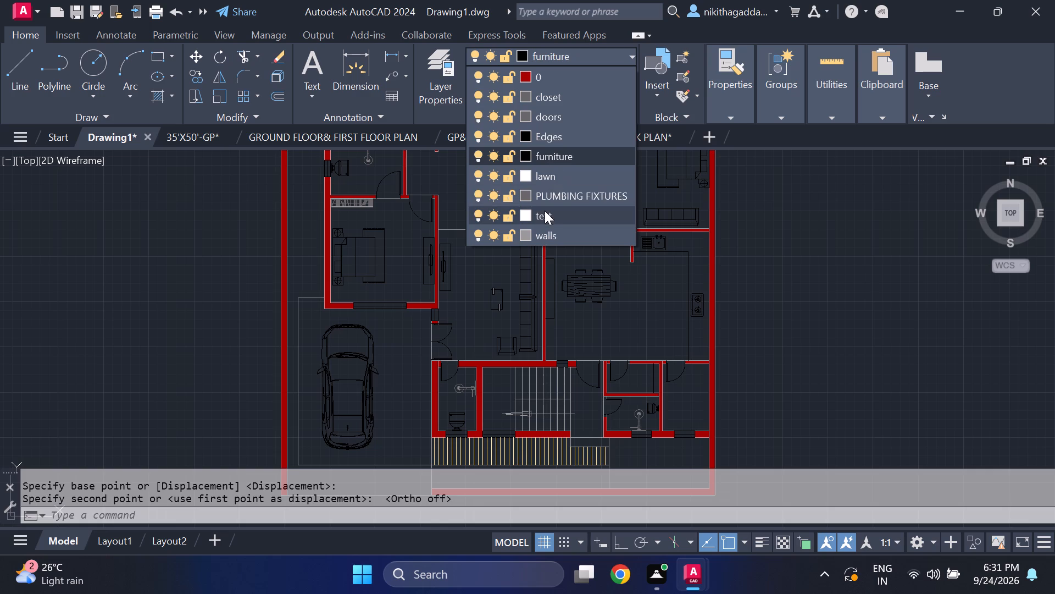
left_click(524, 174)
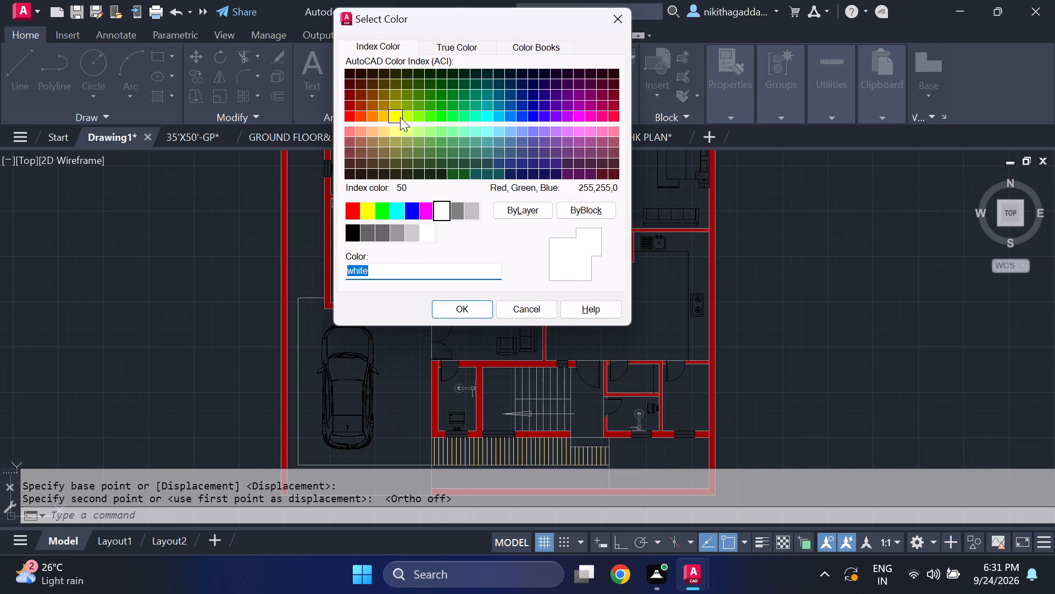
left_click(424, 101)
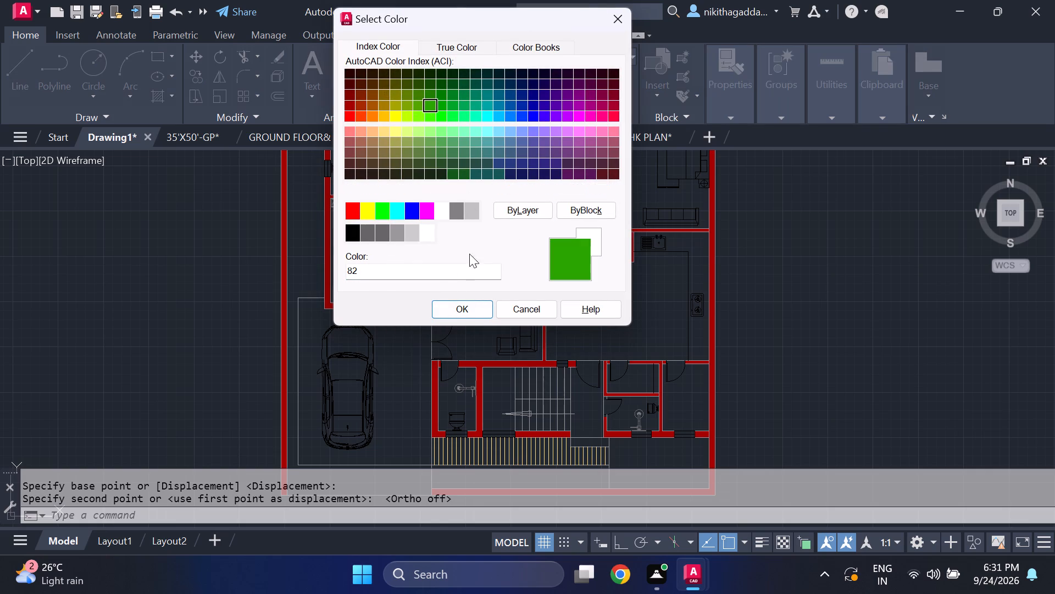
left_click(452, 305)
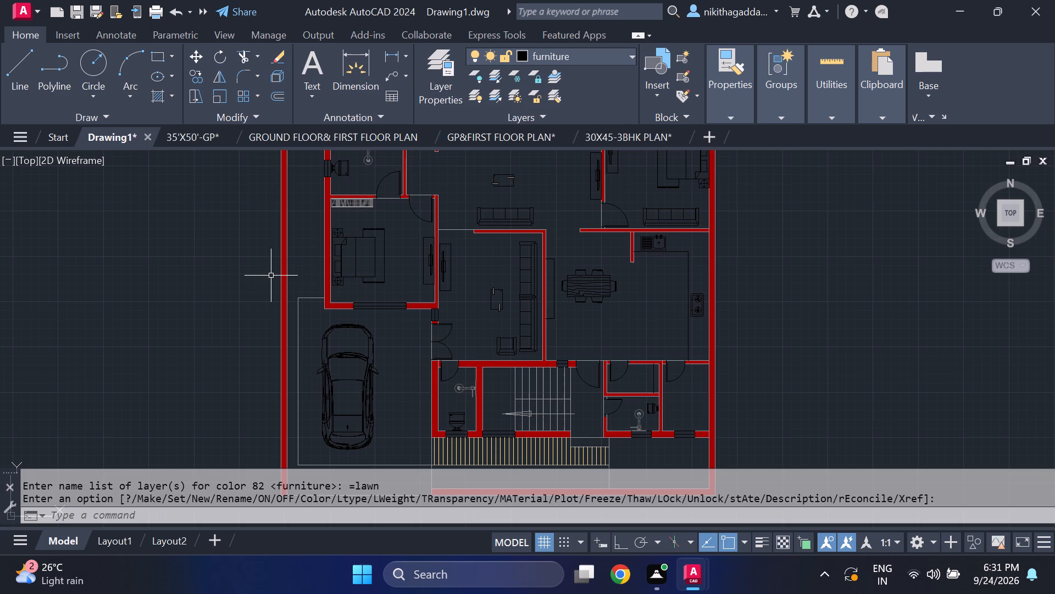
key("l")
key("Escape")
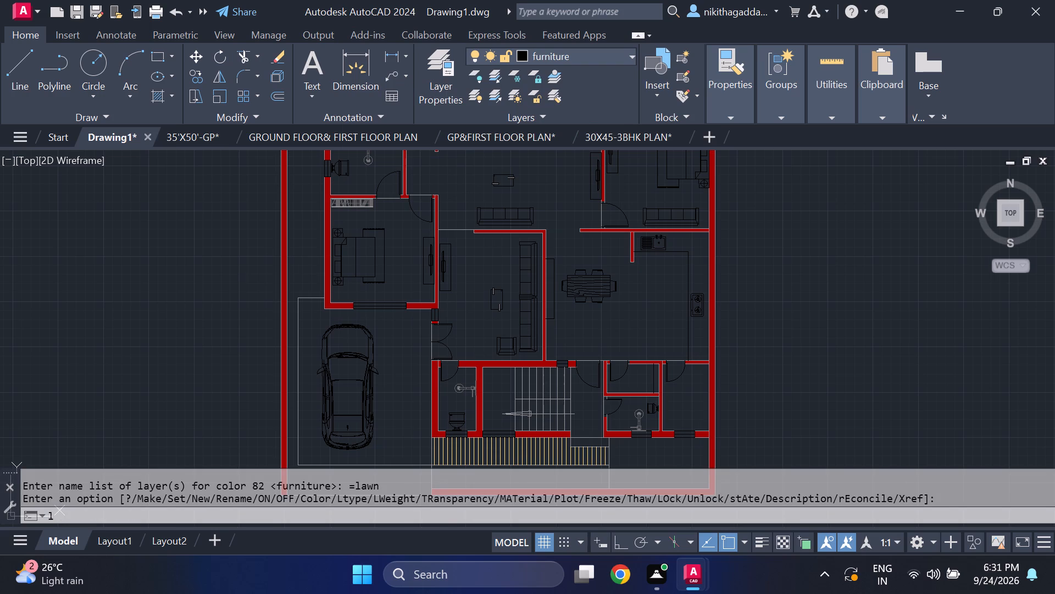
Make the lawn layer current and insert the Trees - Imperial block outside the house, left of the parking area.
left_click(625, 61)
left_click(591, 182)
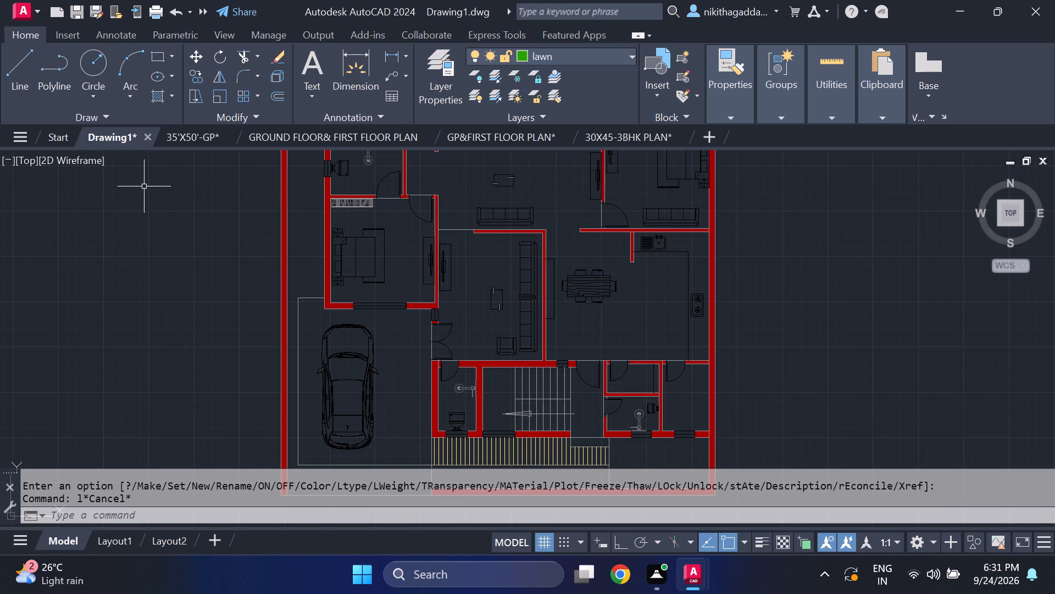
type("tp")
key("Return")
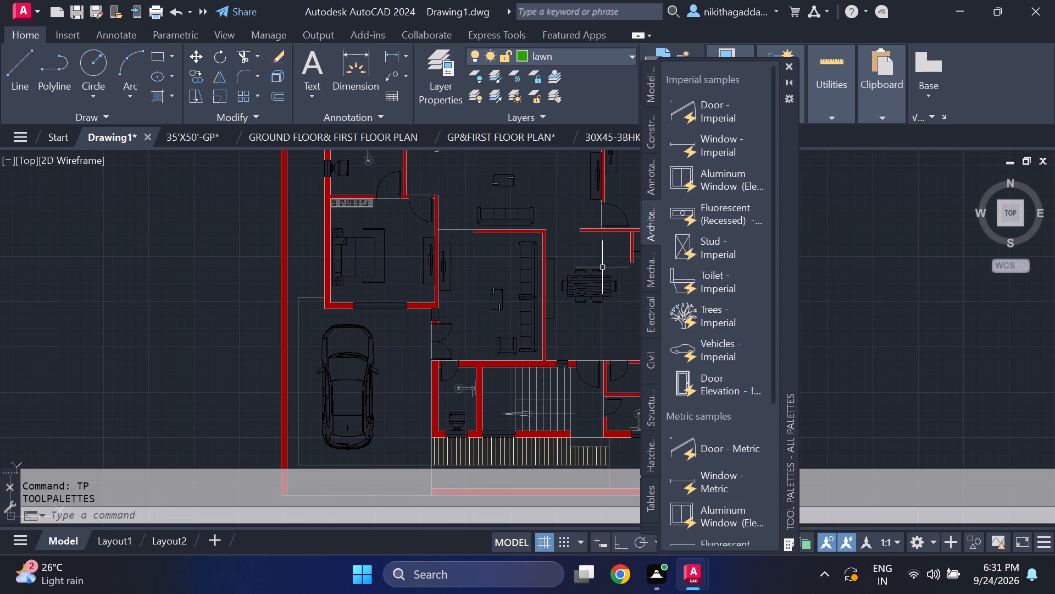
left_click_drag(734, 335, 726, 329)
left_click_drag(725, 322, 312, 341)
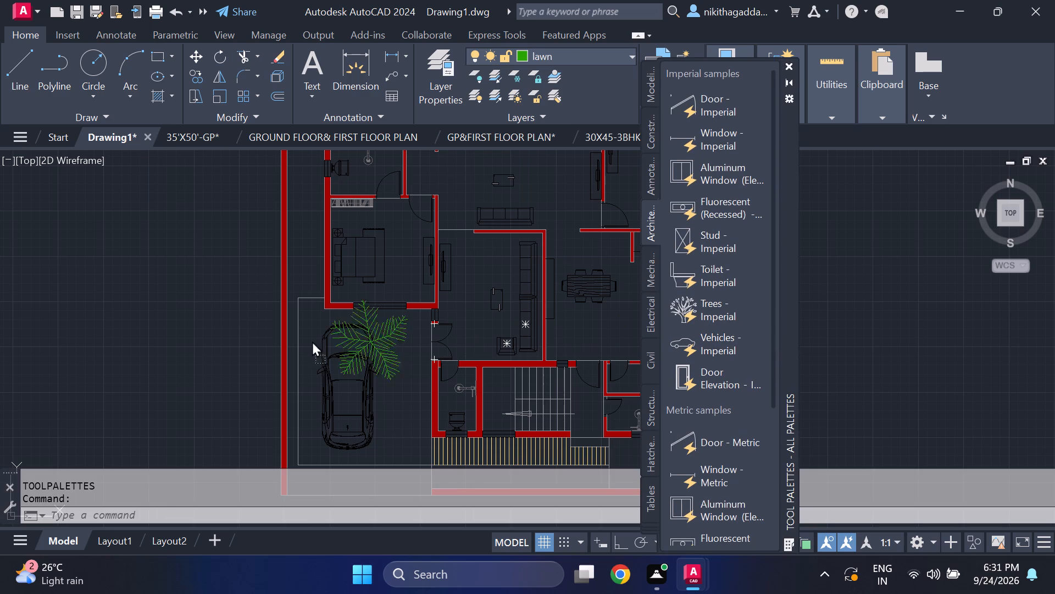
left_click_drag(312, 341, 191, 335)
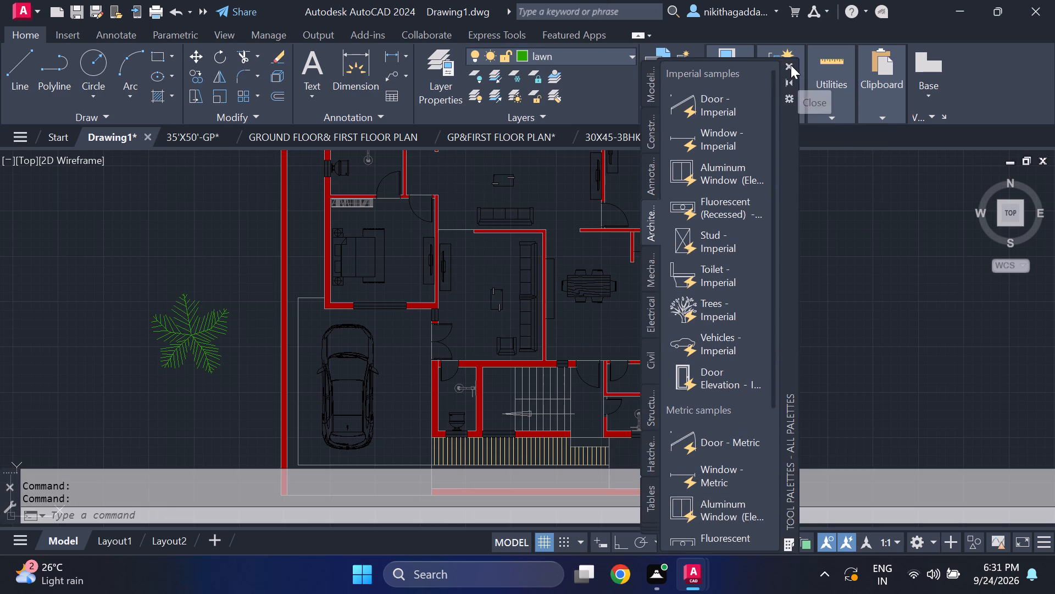
left_click(791, 65)
Scale the tree down about its centre to roughly half its size.
scroll(184, 280, "down", 2)
scroll(221, 307, "up", 1)
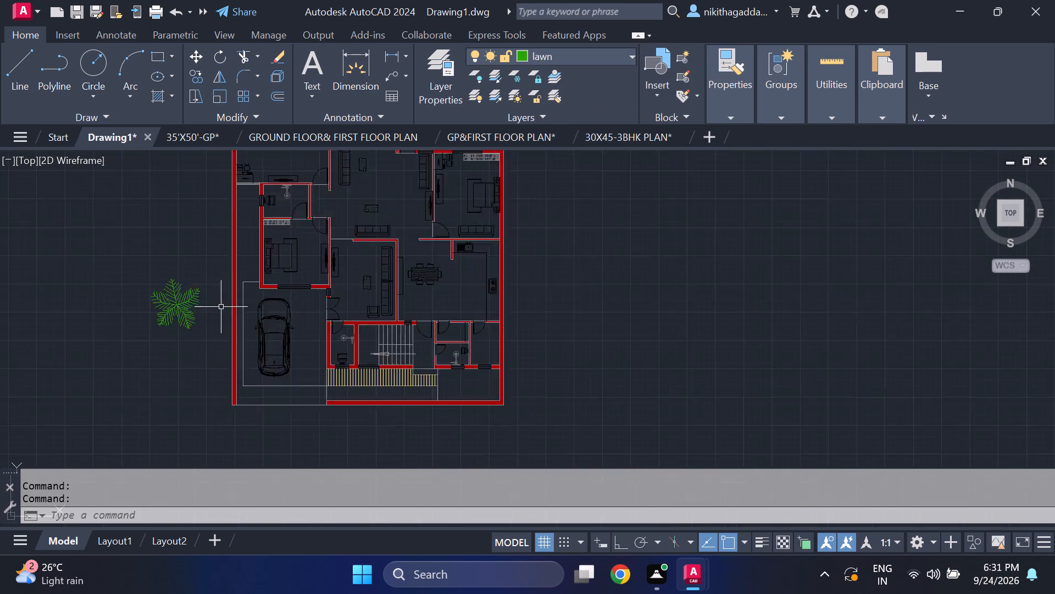
scroll(221, 307, "up", 1)
left_click_drag(196, 240, 176, 261)
left_click(117, 345)
type("scale")
key("Return")
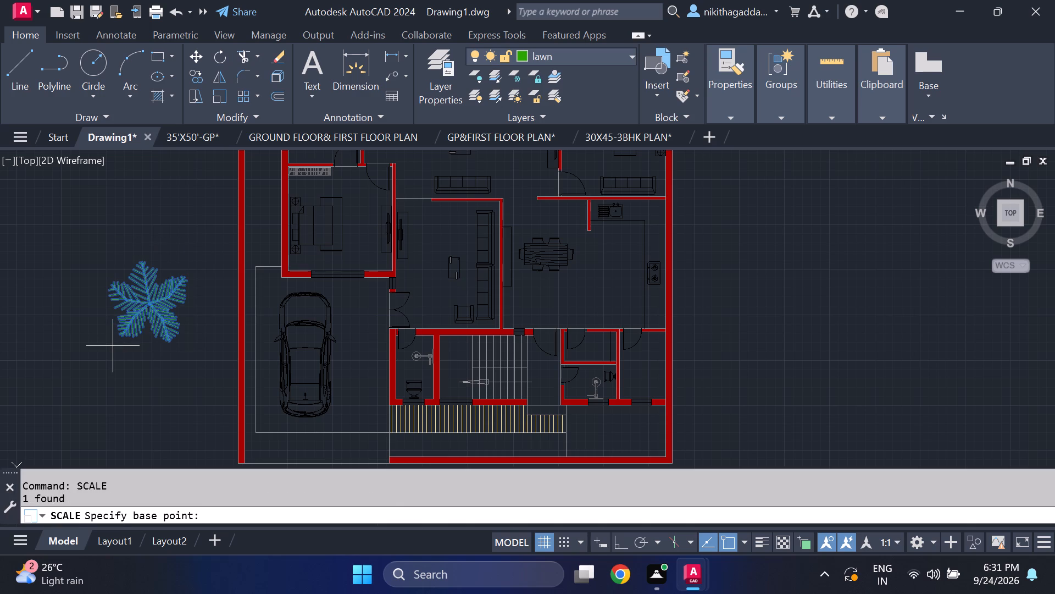
left_click(148, 298)
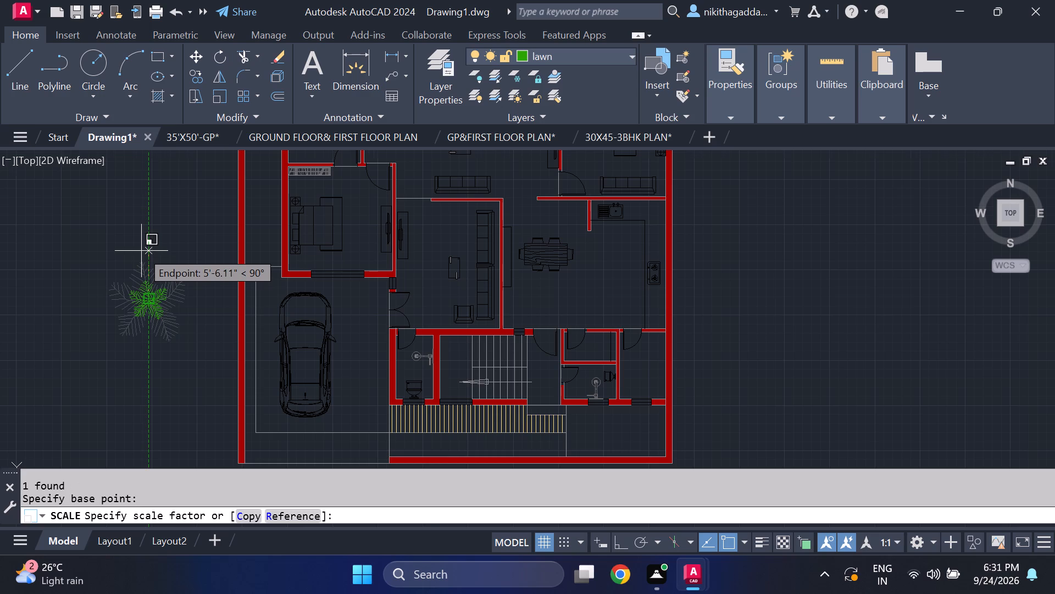
scroll(141, 251, "down", 1)
middle_click_drag(141, 250, 127, 311)
middle_click_drag(134, 295, 136, 316)
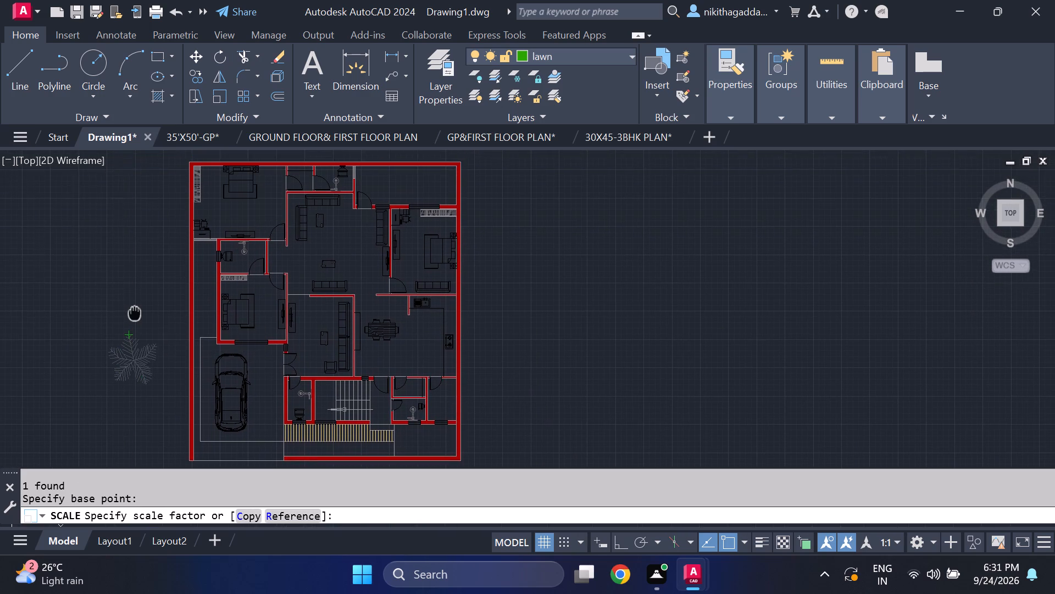
middle_click_drag(136, 316, 146, 332)
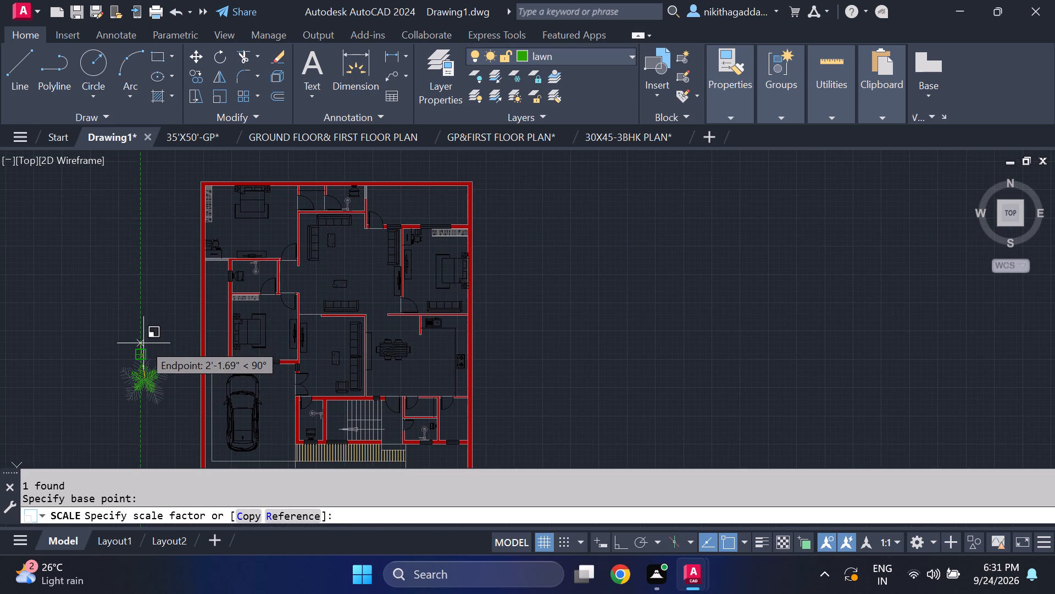
left_click(143, 346)
Copy the tree four times in a horizontal row across the open area inside the plan's upper-right corner.
middle_click_drag(163, 392, 164, 390)
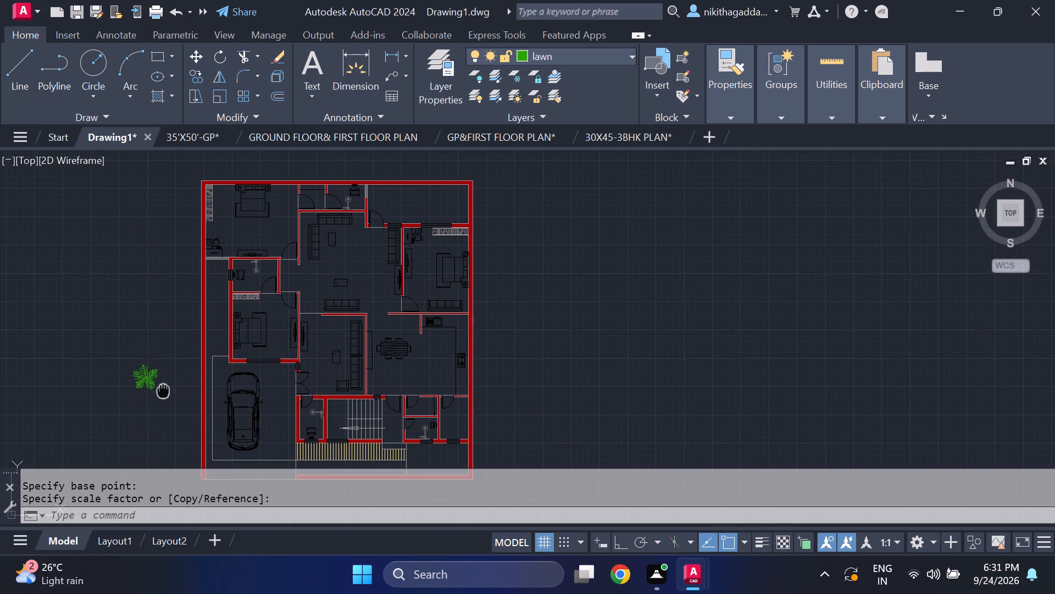
middle_click_drag(164, 390, 190, 372)
scroll(190, 372, "up", 1)
left_click_drag(185, 313, 173, 329)
left_click(97, 380)
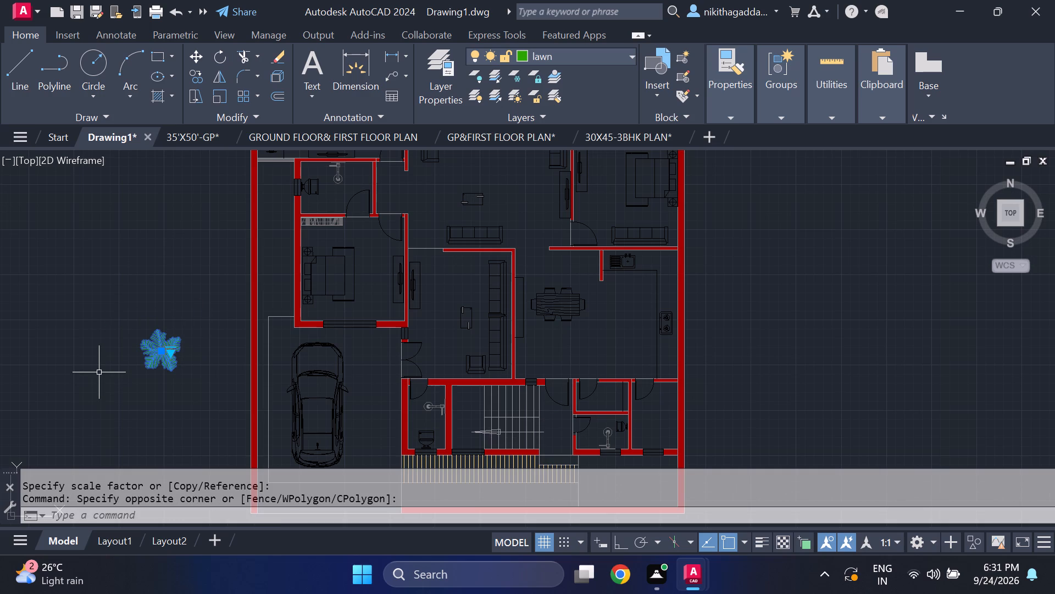
type("co")
key("Return")
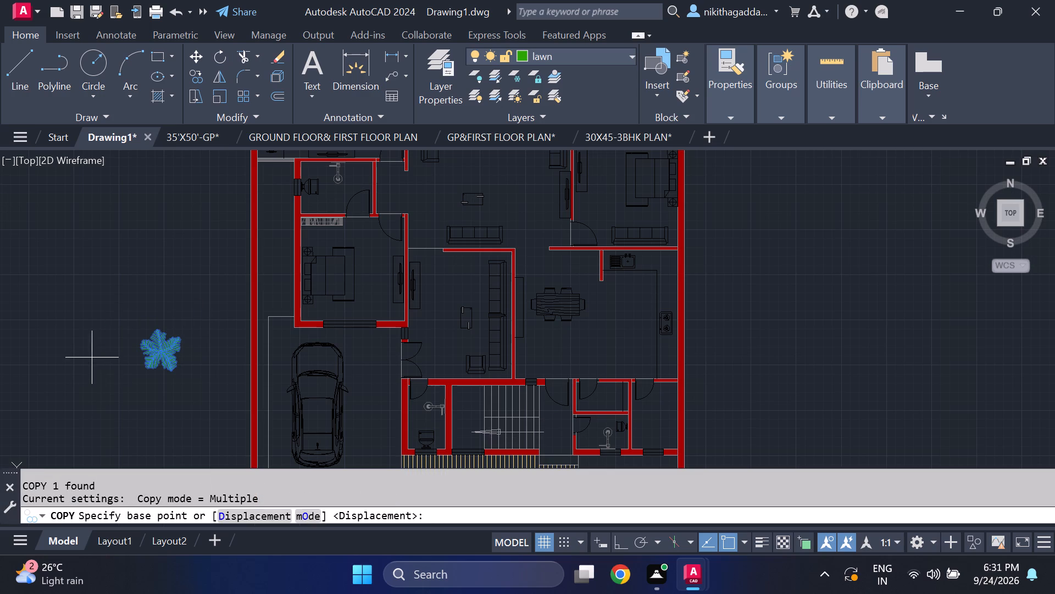
left_click(158, 349)
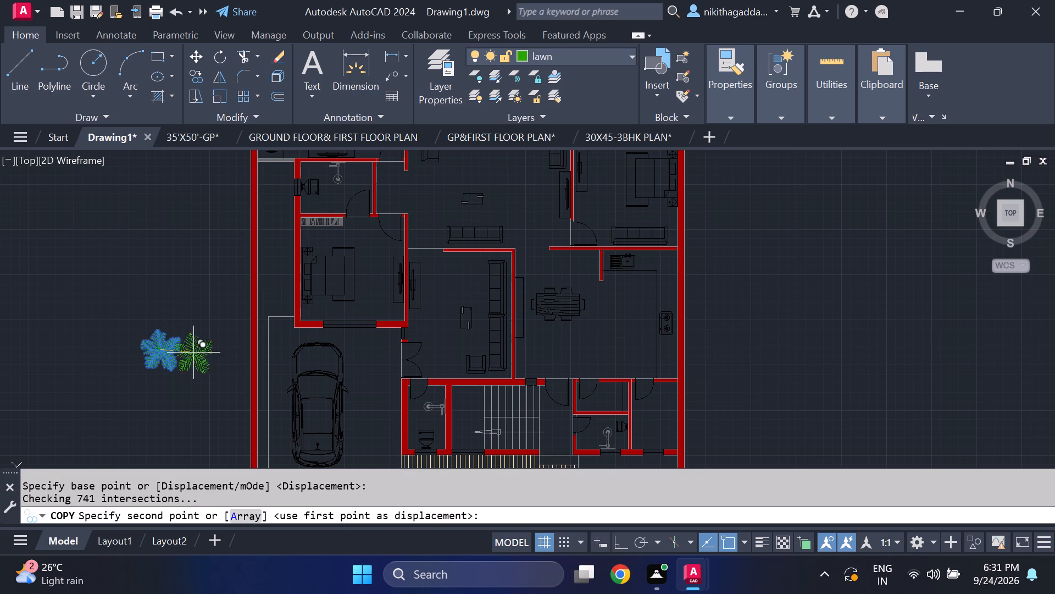
middle_click_drag(272, 189, 123, 343)
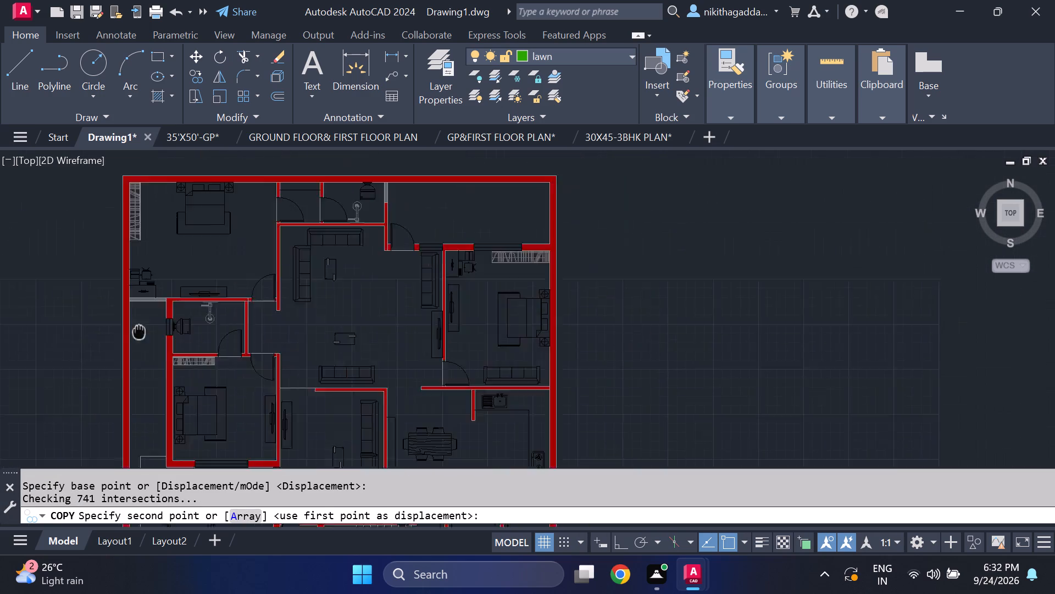
middle_click_drag(123, 343, 17, 397)
scroll(284, 274, "up", 1)
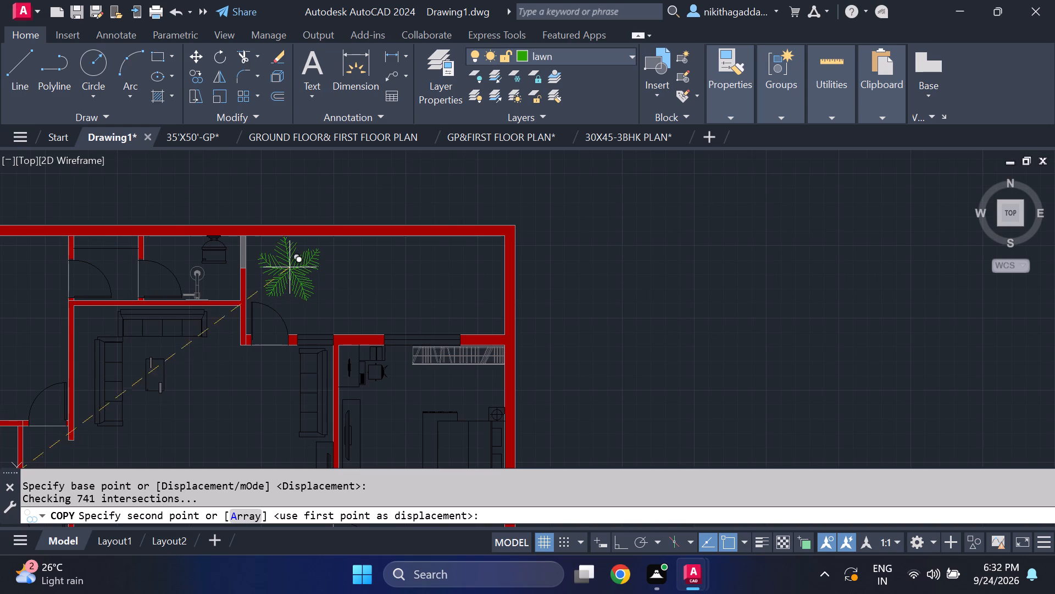
middle_click_drag(284, 261, 272, 286)
middle_click_drag(272, 286, 272, 324)
scroll(276, 320, "up", 1)
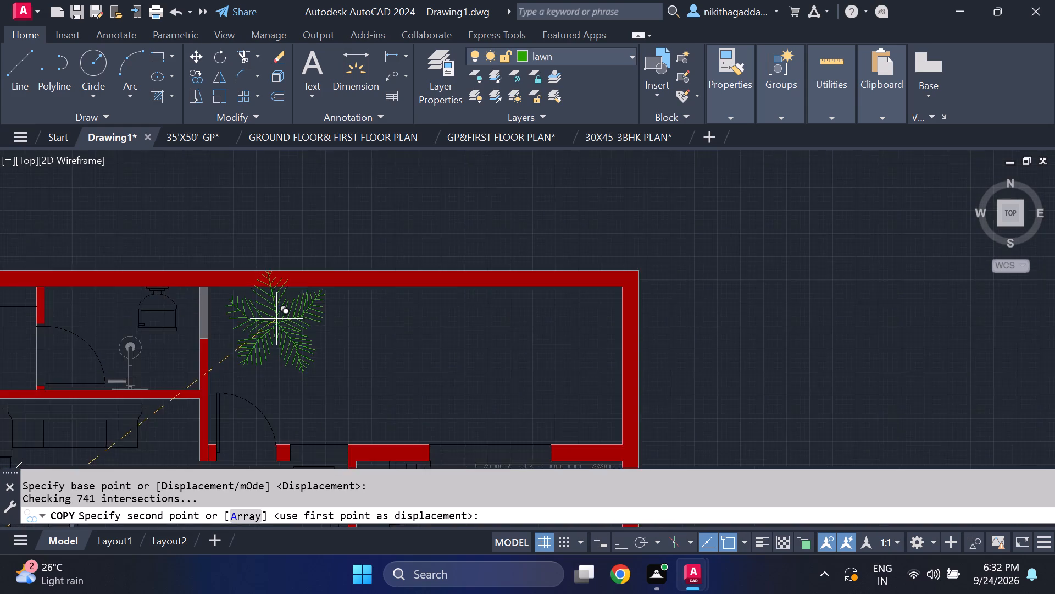
scroll(277, 318, "up", 1)
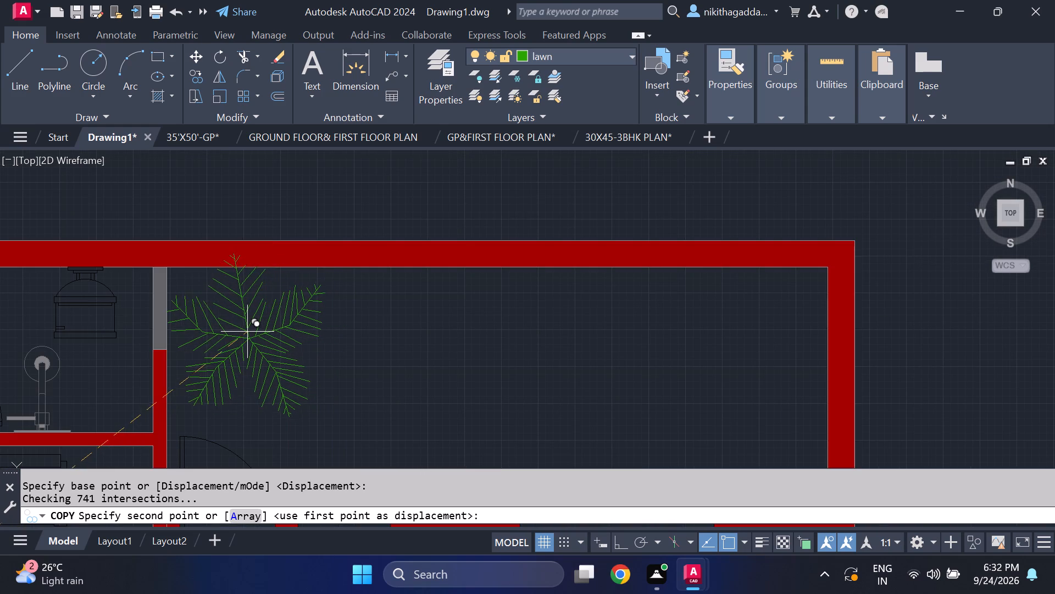
left_click(256, 351)
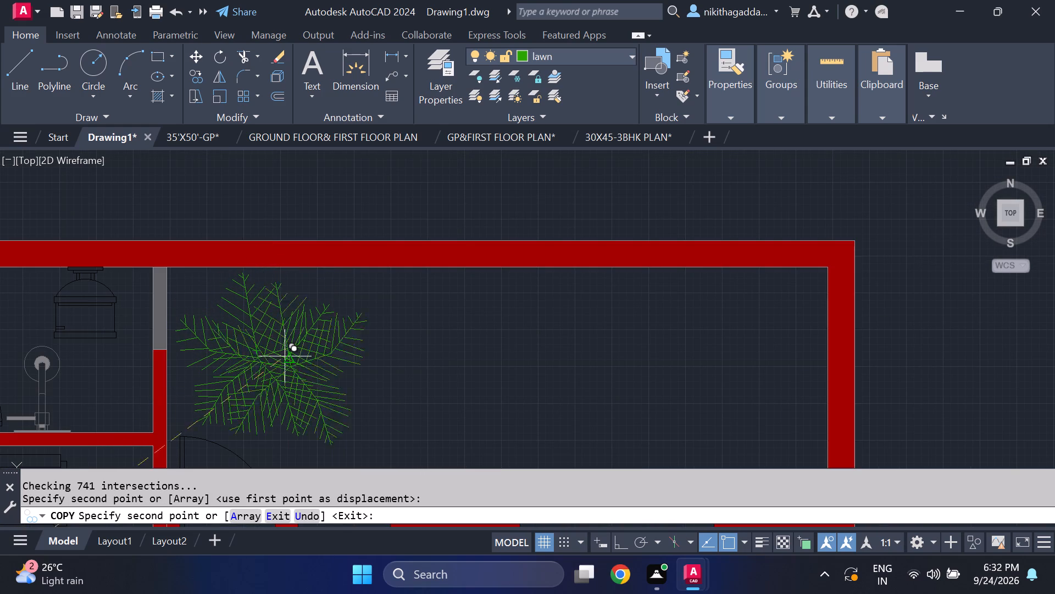
left_click(420, 349)
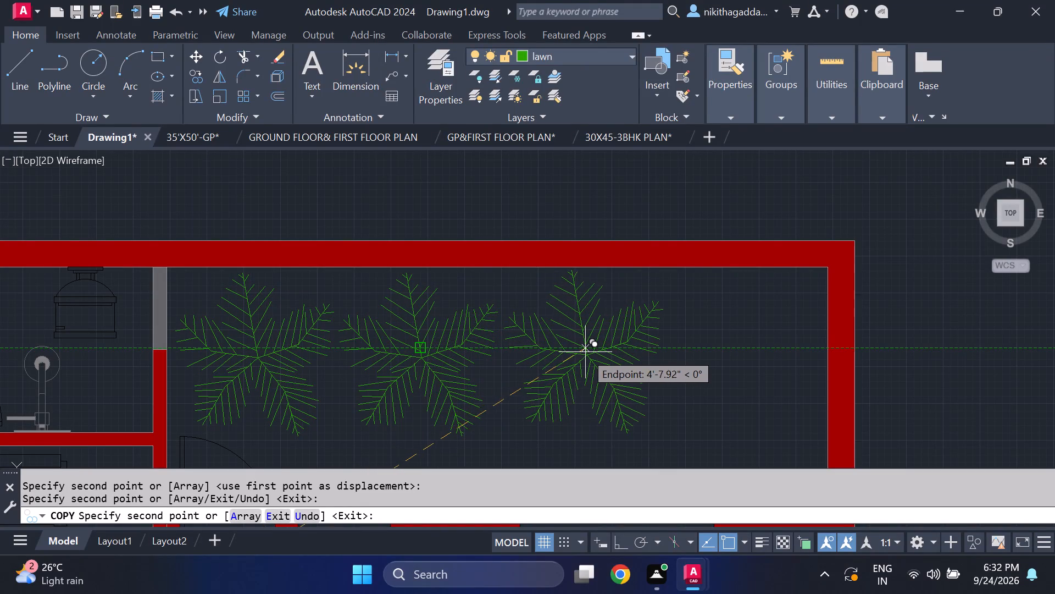
left_click(586, 352)
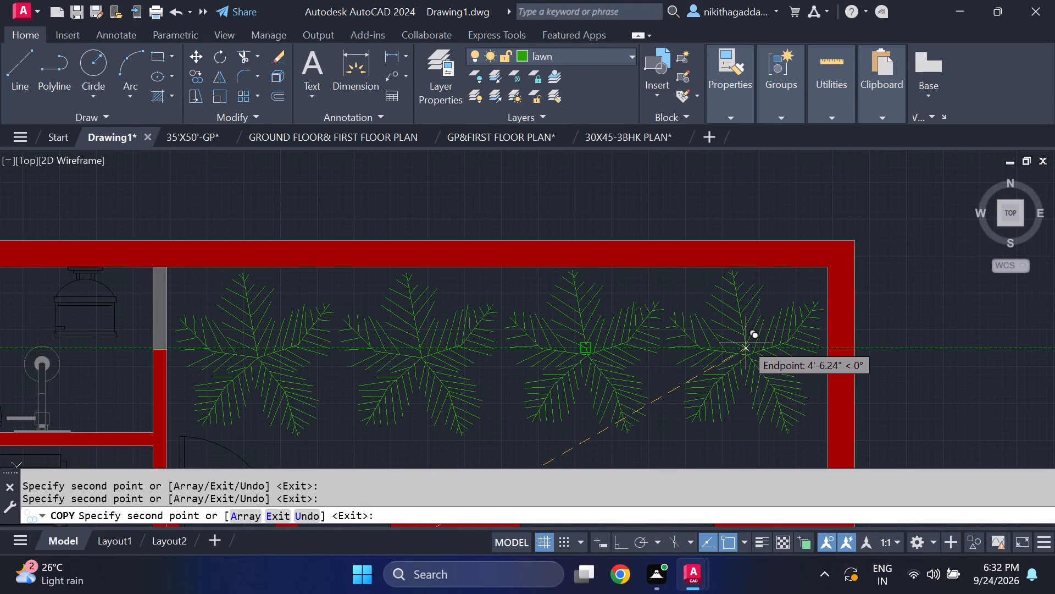
left_click(746, 343)
Place three more copies of the tree side by side in the lawn at the plan's lower-right corner, beside the front stairs.
scroll(738, 344, "down", 3)
middle_click_drag(815, 376, 645, 227)
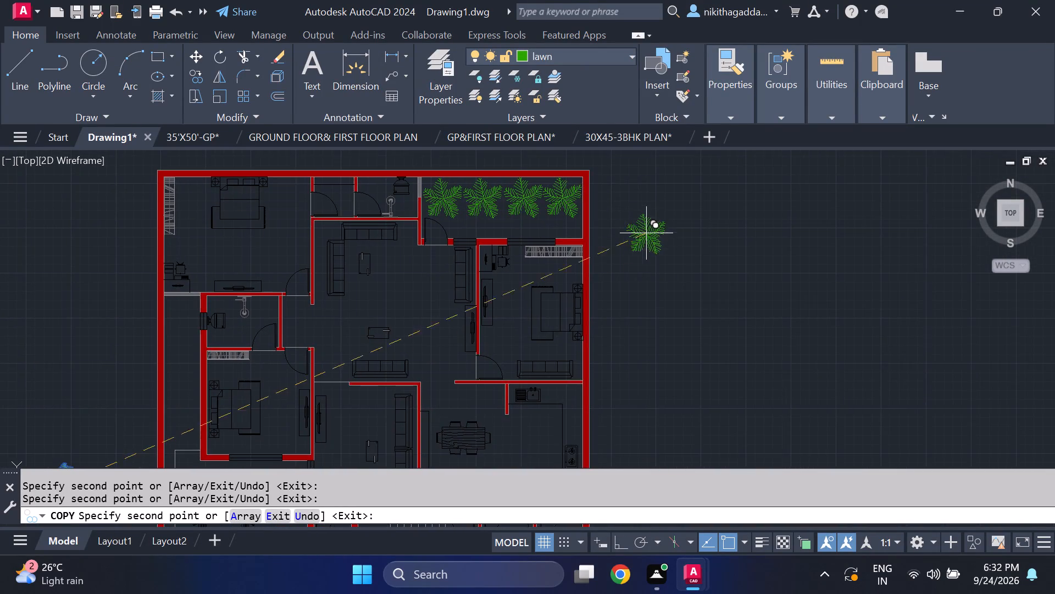
scroll(666, 284, "down", 2)
middle_click_drag(728, 359, 658, 276)
scroll(562, 328, "up", 1)
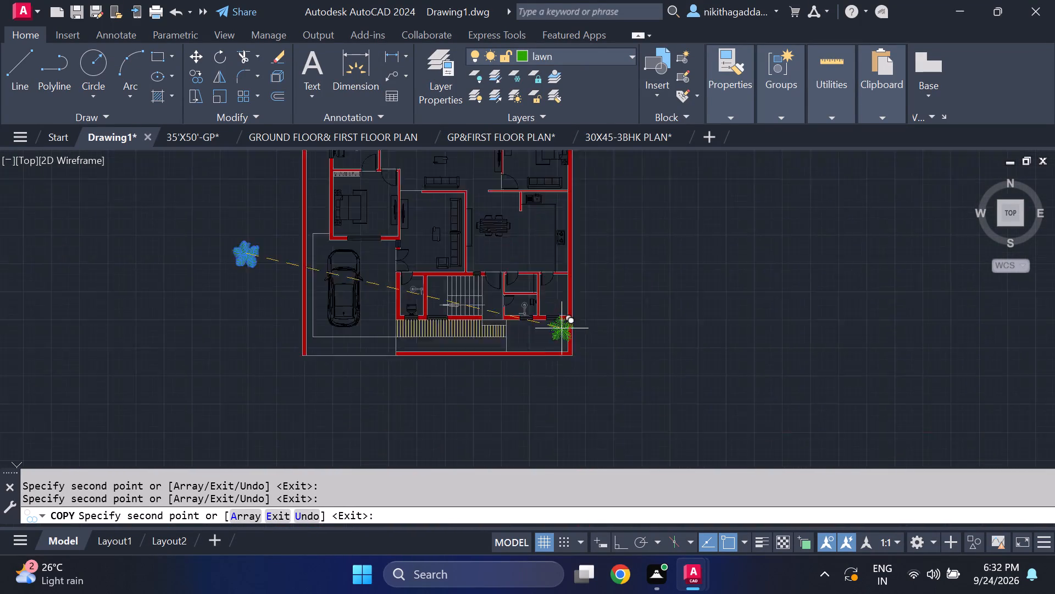
scroll(558, 334, "up", 2)
scroll(478, 331, "up", 1)
left_click(471, 321)
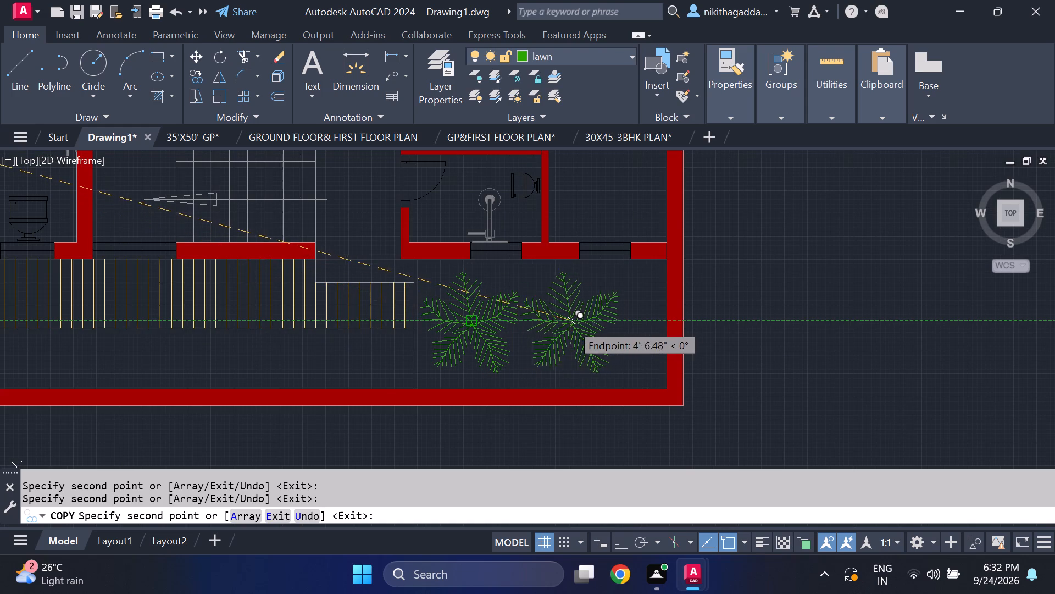
left_click(545, 321)
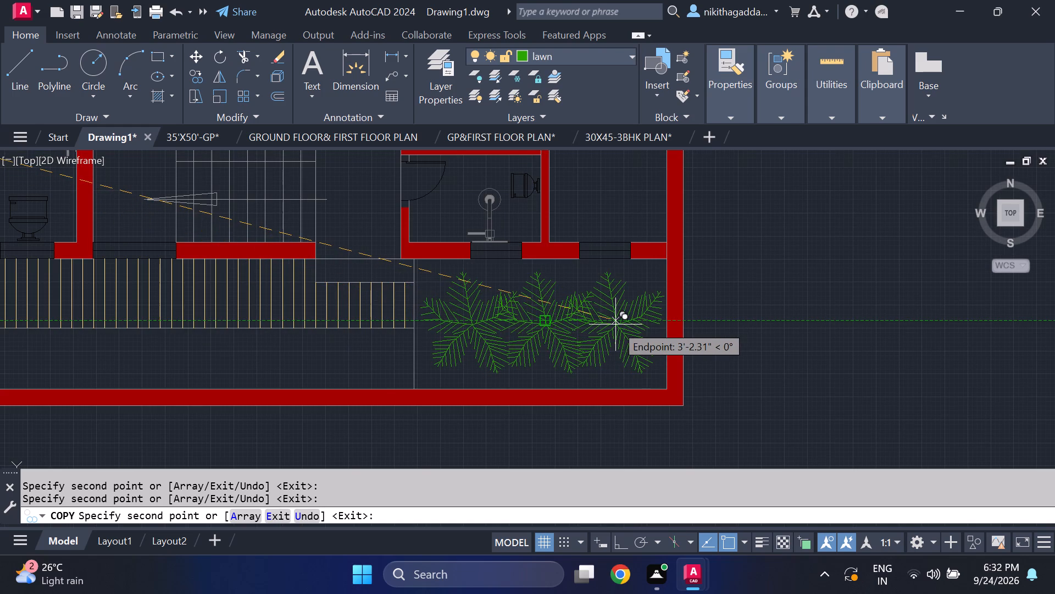
left_click(617, 324)
scroll(738, 333, "down", 2)
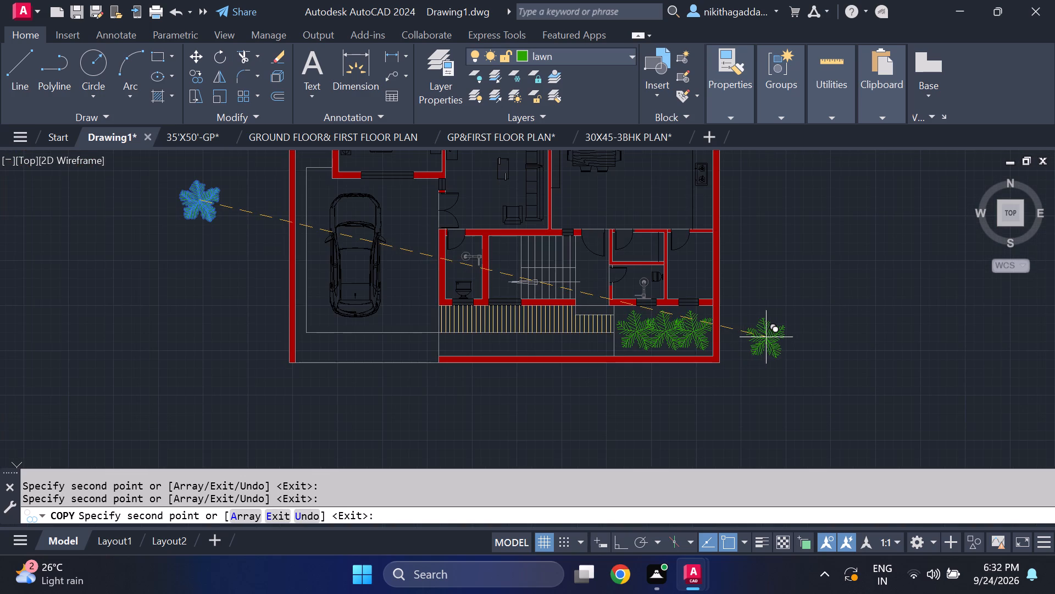
key("Escape")
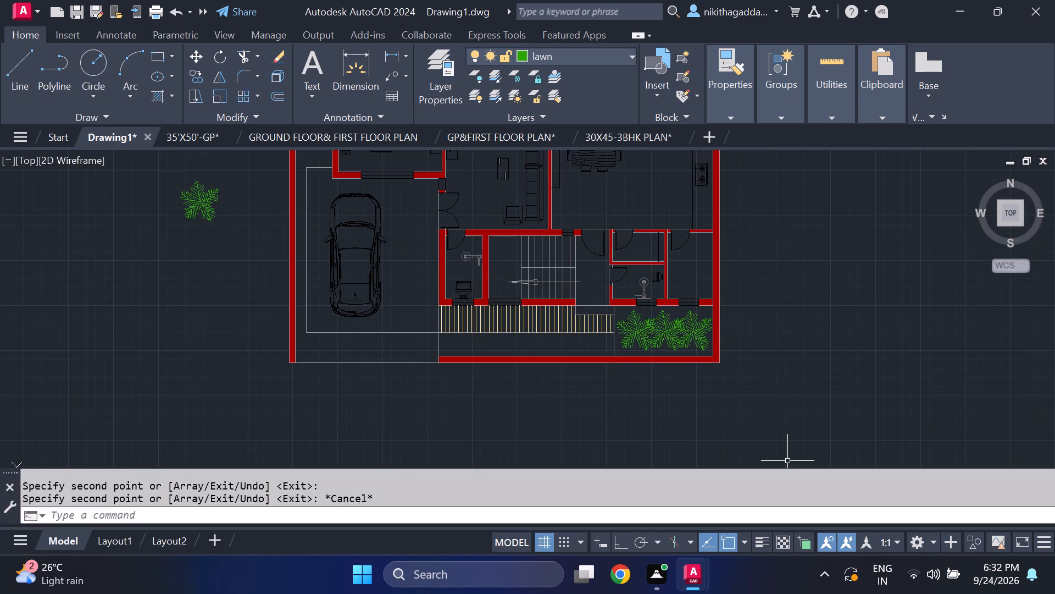
Scale the original tree outside the house down about its centre to roughly half its size.
scroll(564, 213, "down", 2)
middle_click_drag(649, 288, 597, 353)
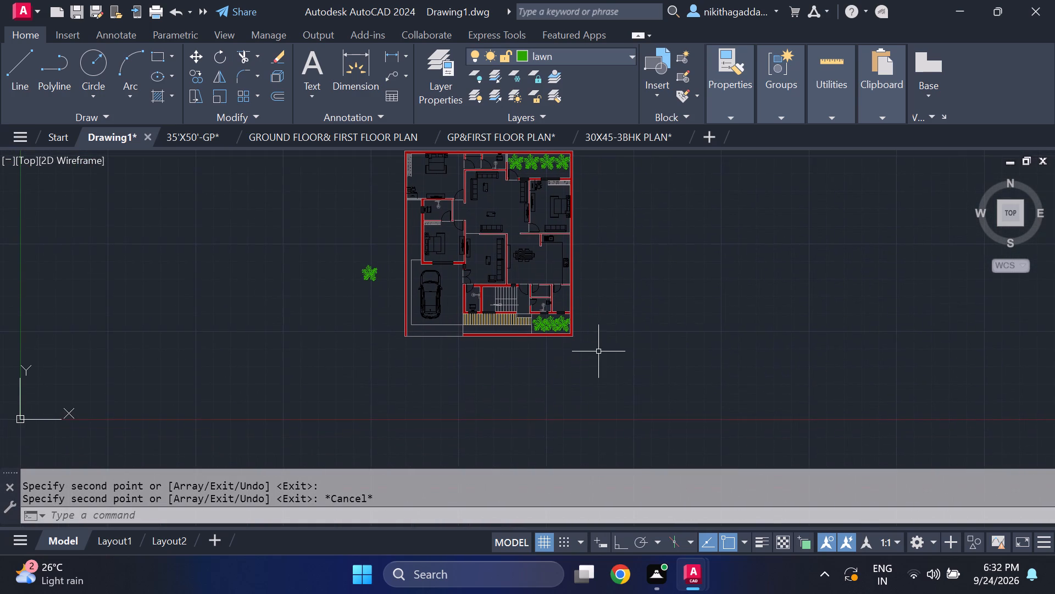
scroll(485, 332, "up", 2)
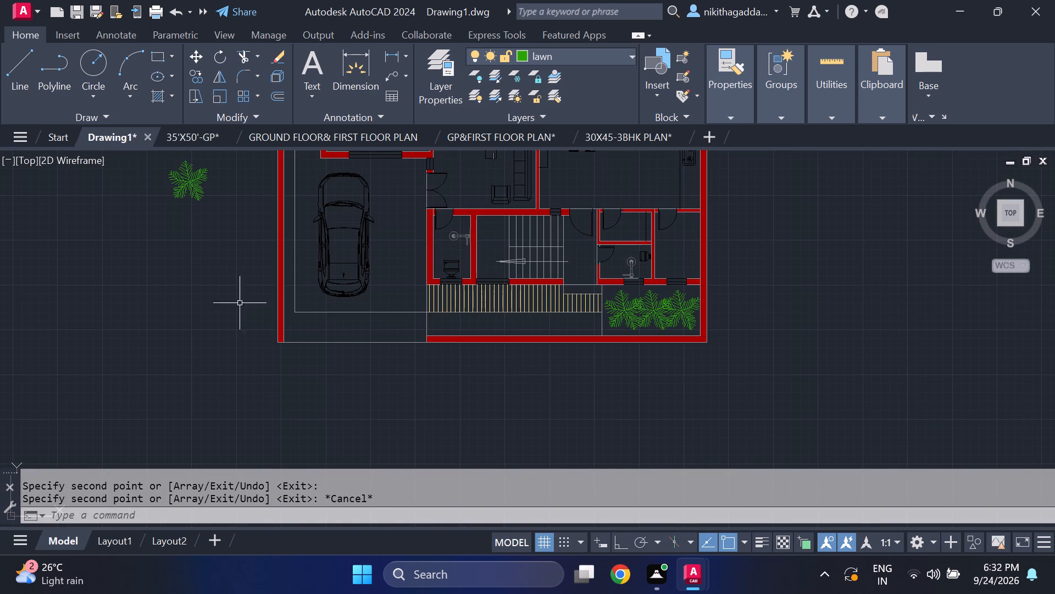
middle_click_drag(141, 220, 218, 278)
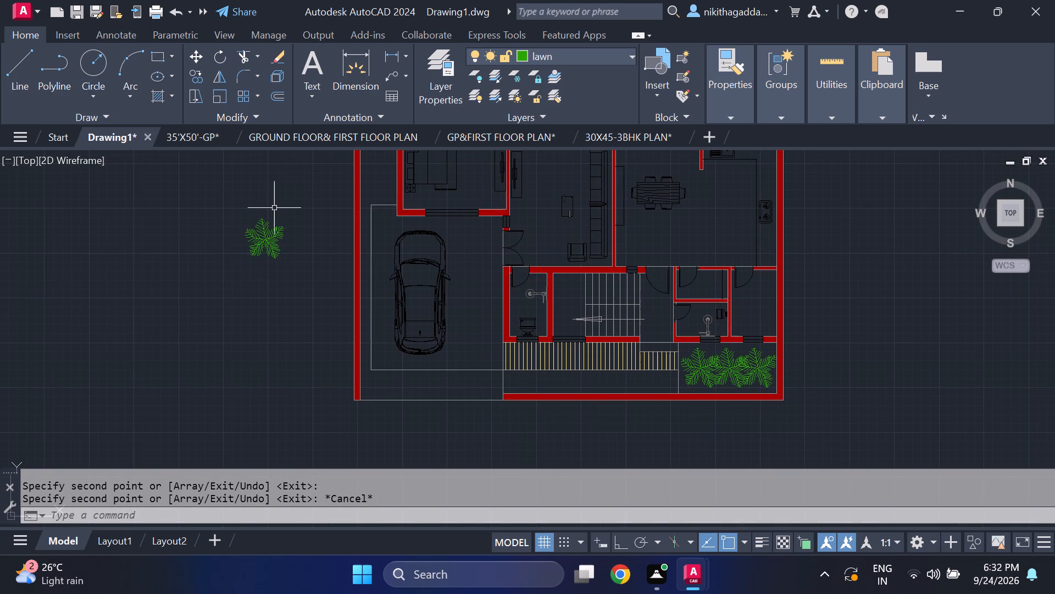
left_click_drag(277, 207, 267, 219)
left_click(187, 295)
type("scale")
key("Return")
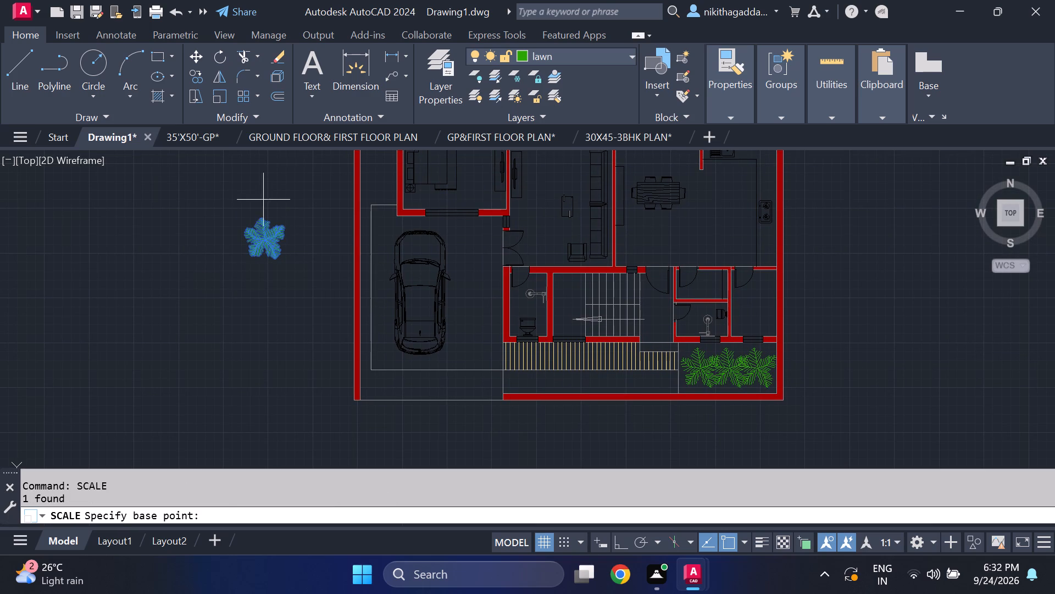
left_click(261, 241)
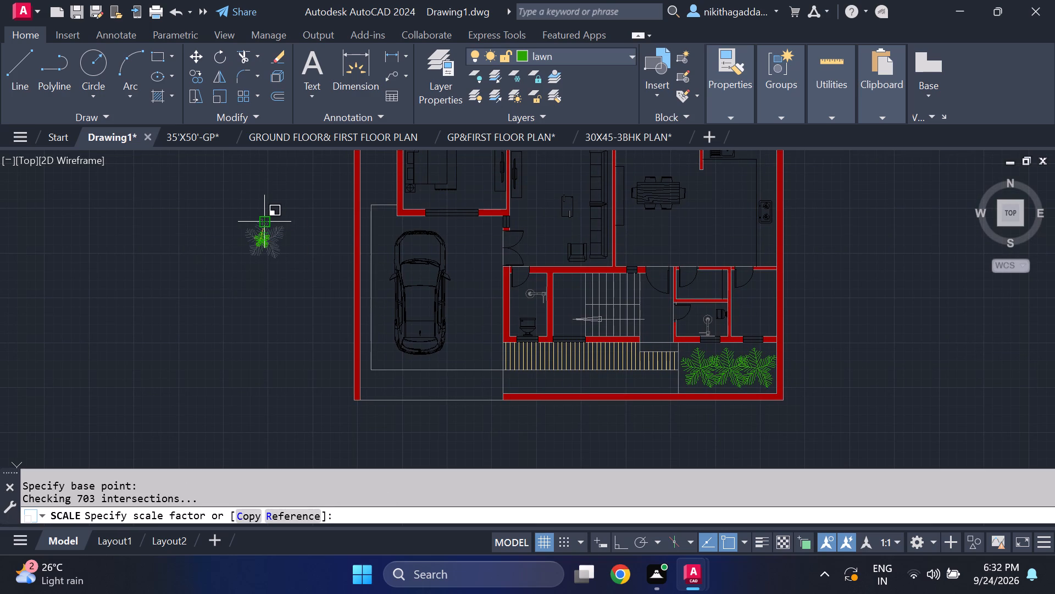
left_click(265, 222)
Copy the reduced tree once to a free spot a short distance to its left, outside the house.
left_click(286, 223)
left_click(204, 261)
type("co")
key("Return")
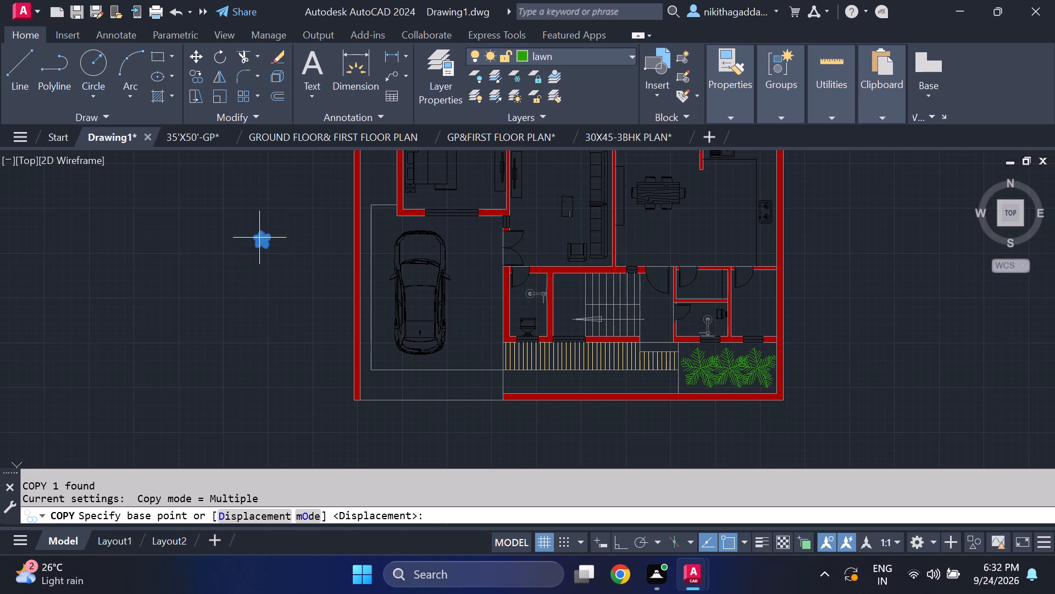
left_click(256, 237)
left_click(185, 229)
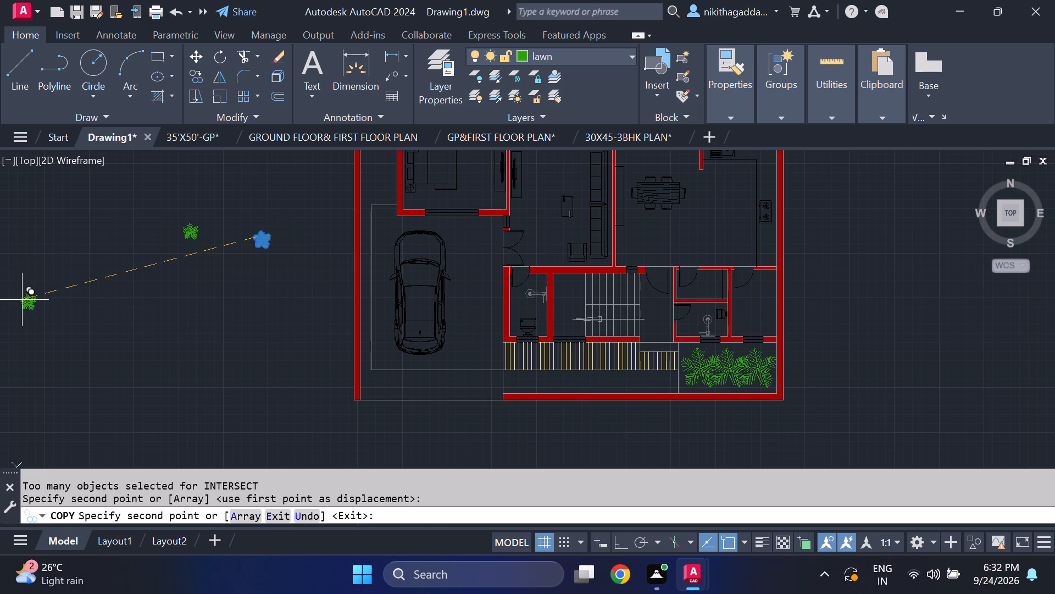
key("Escape")
Scale the new copy up about its centre to roughly two-thirds the size of the trees planted in the lawns.
left_click(206, 207)
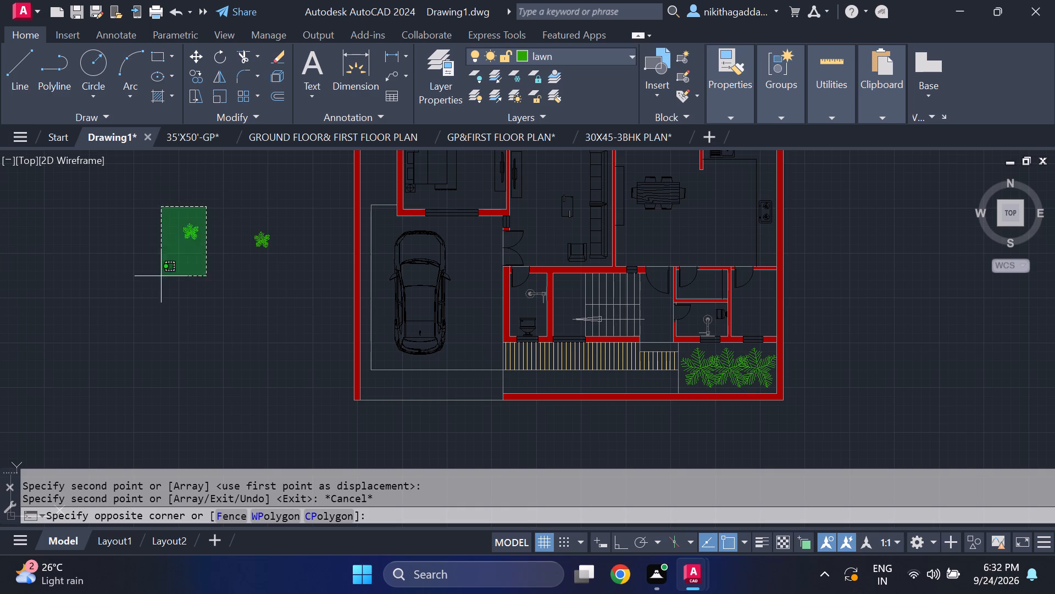
left_click(145, 286)
type("scale")
key("Return")
scroll(184, 226, "up", 2)
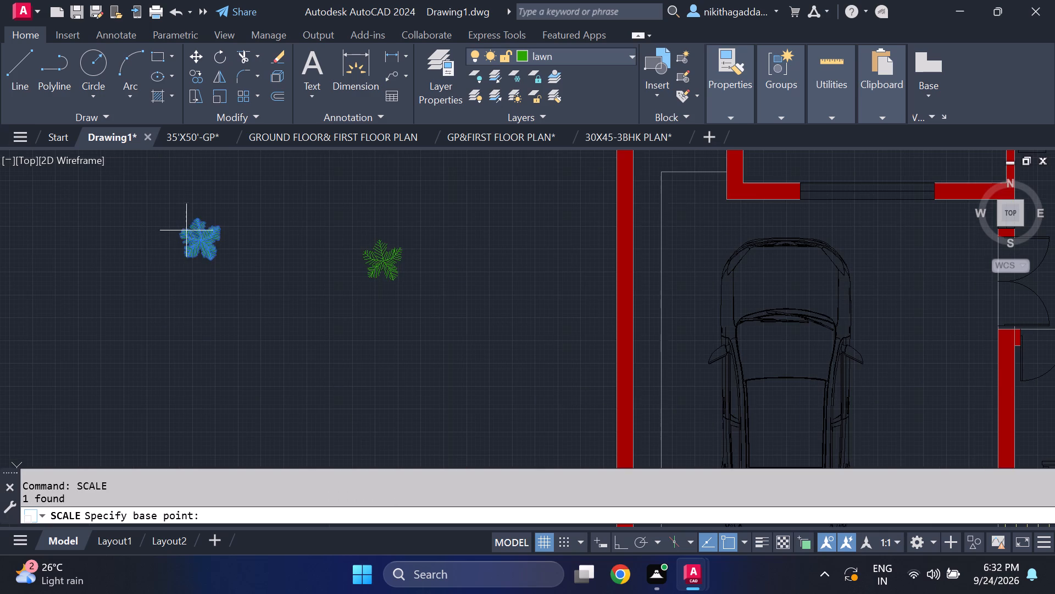
left_click(201, 241)
scroll(236, 179, "down", 2)
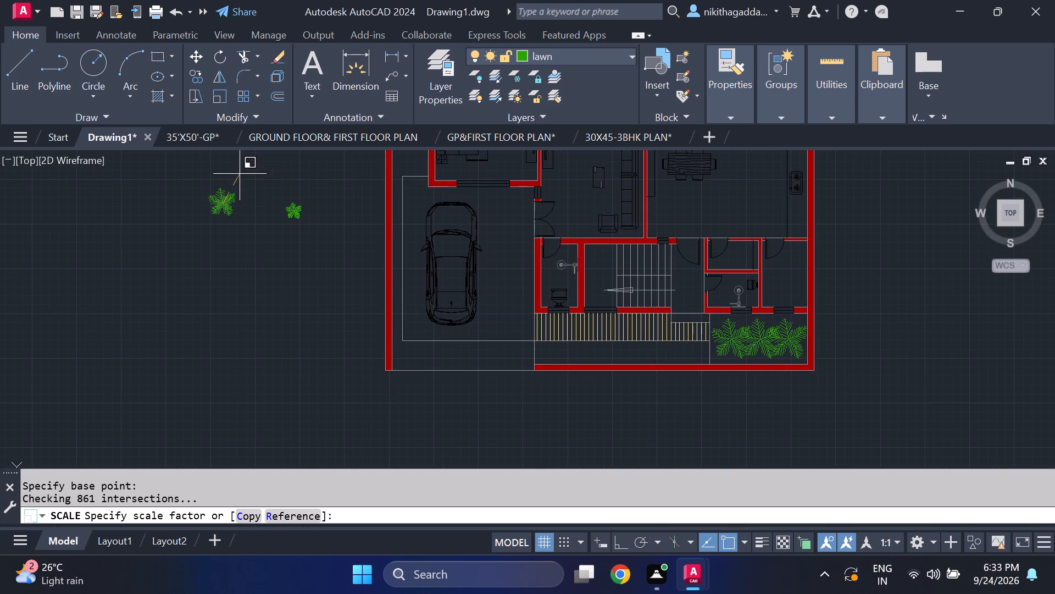
left_click(240, 175)
Move the enlarged copy to the parking-side end of the narrow strip between the front stairs and the front boundary wall.
left_click_drag(252, 180, 241, 187)
left_click(174, 245)
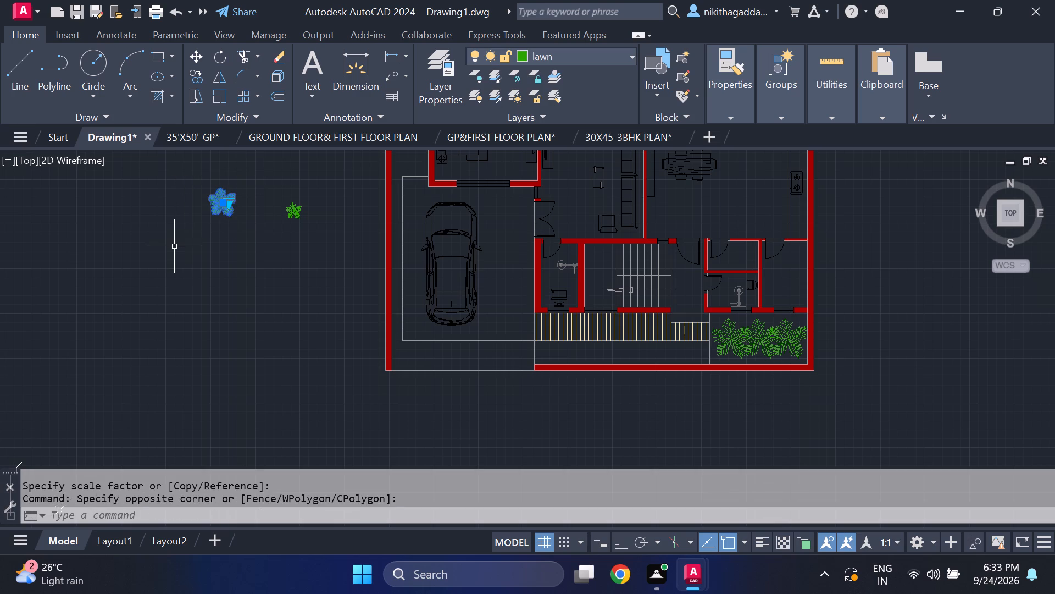
key("m")
key("Return")
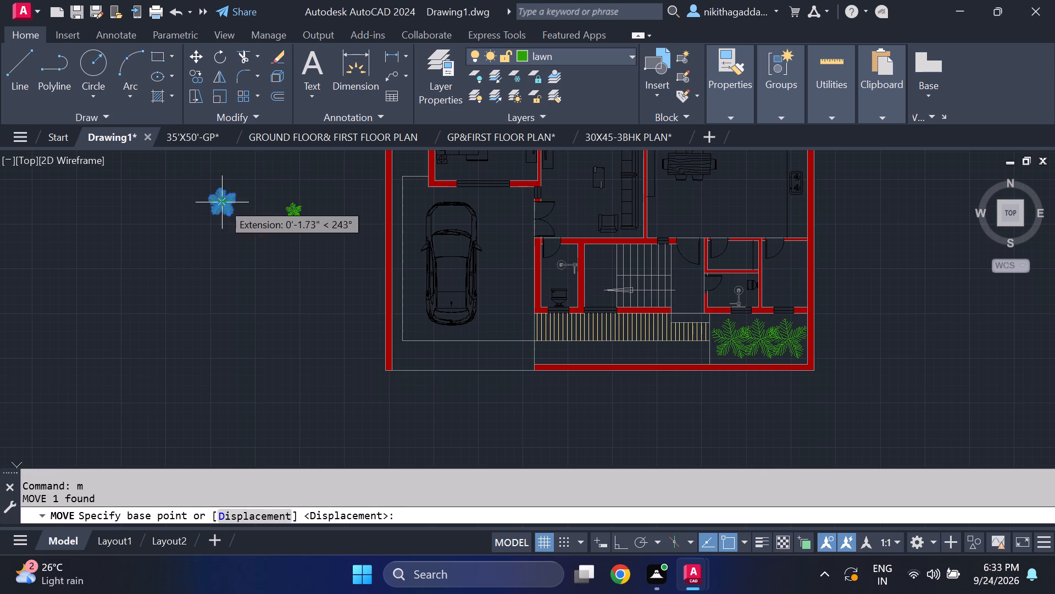
left_click(222, 202)
scroll(560, 346, "up", 3)
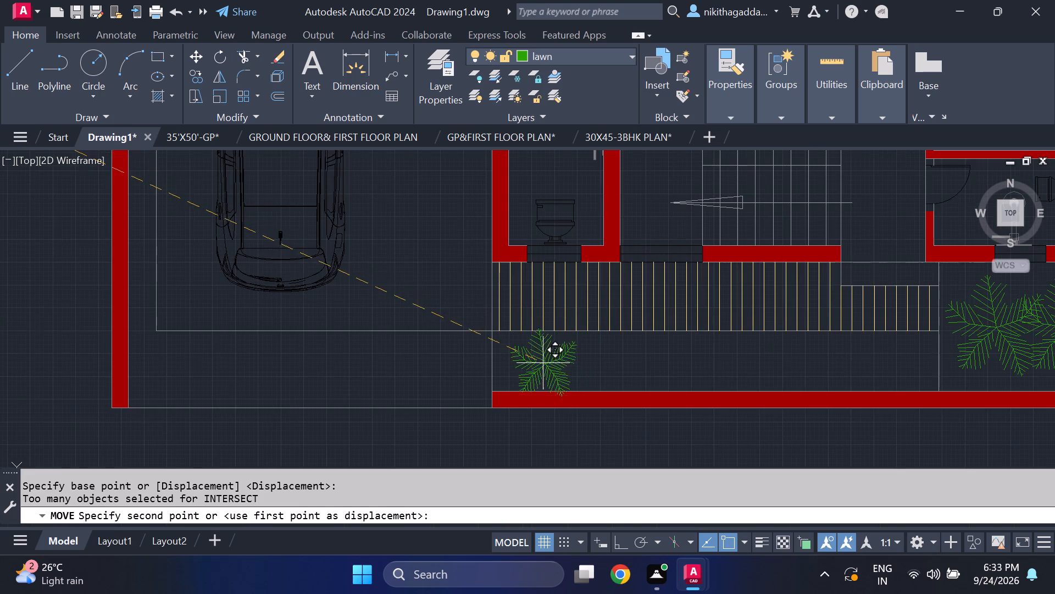
scroll(543, 363, "up", 2)
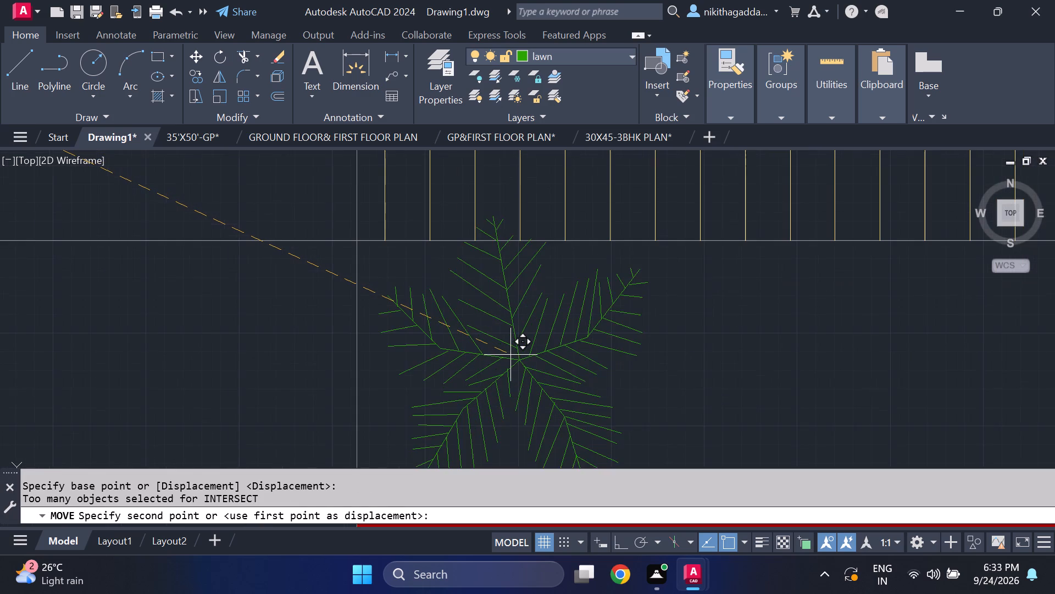
left_click(493, 357)
Copy the larger tree at the parking-side end of the front strip once, a short distance along the strip toward the lawn.
scroll(582, 354, "down", 4)
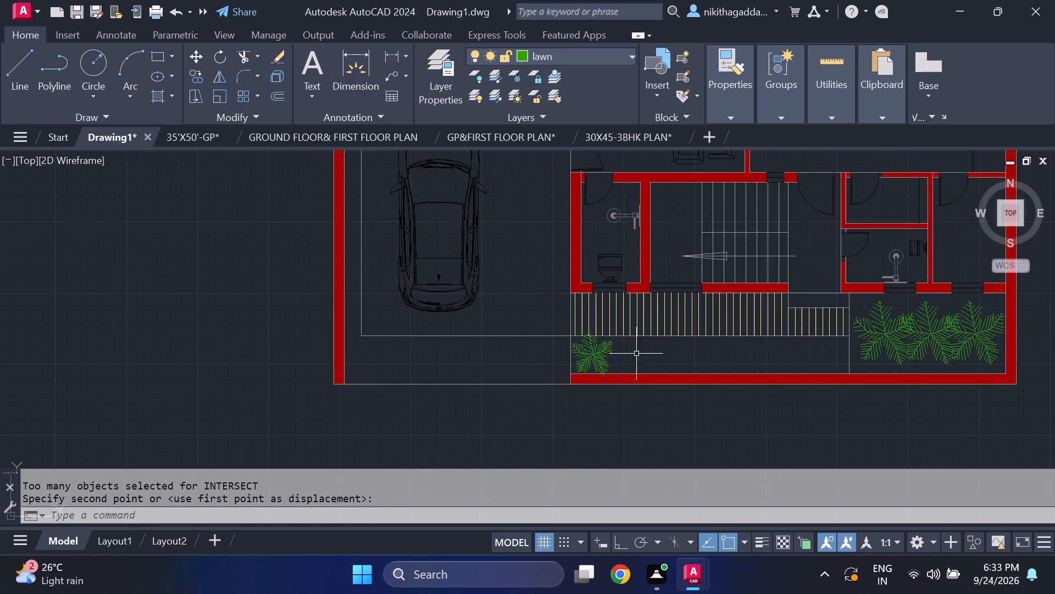
left_click_drag(632, 351, 624, 353)
left_click(584, 365)
scroll(648, 366, "up", 1)
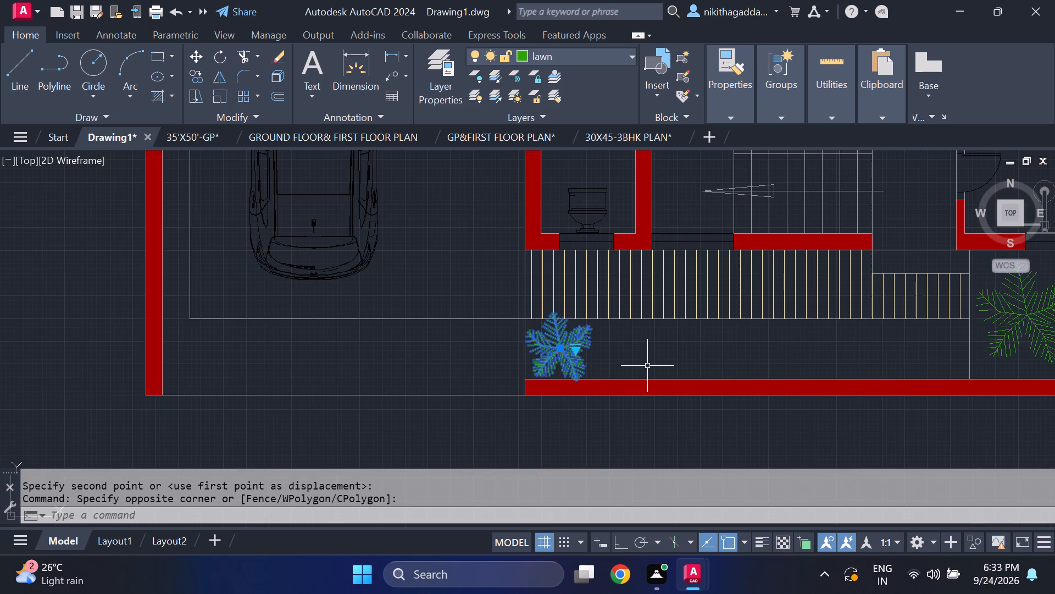
type("co")
key("Return")
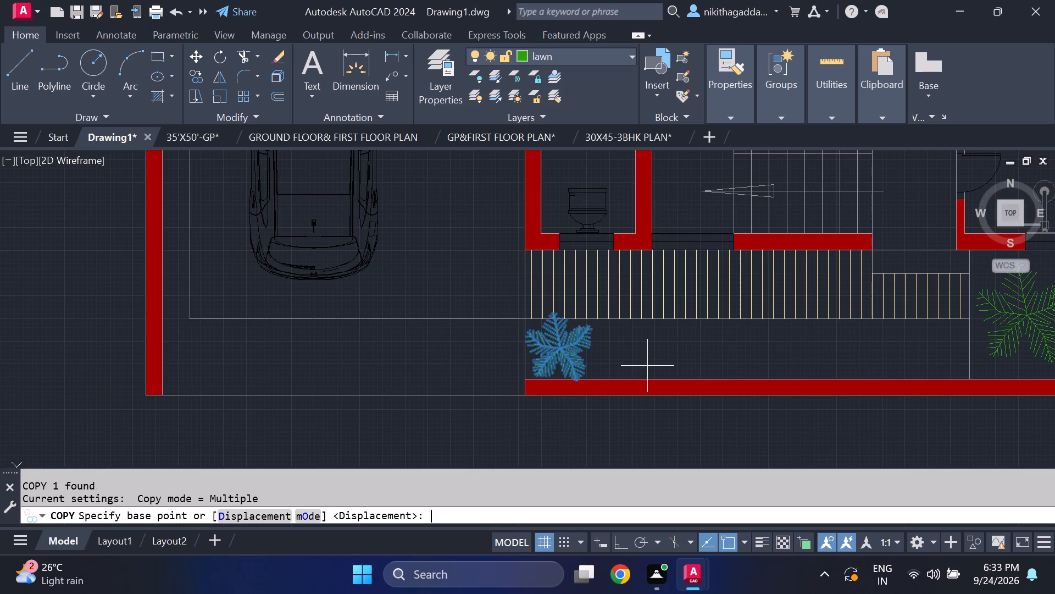
left_click(556, 346)
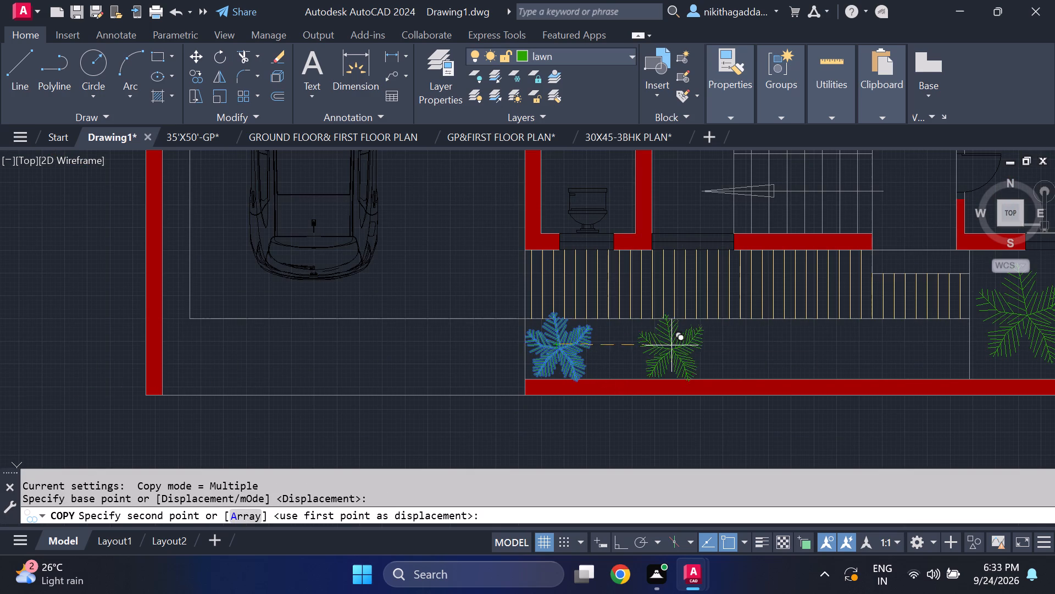
left_click(680, 346)
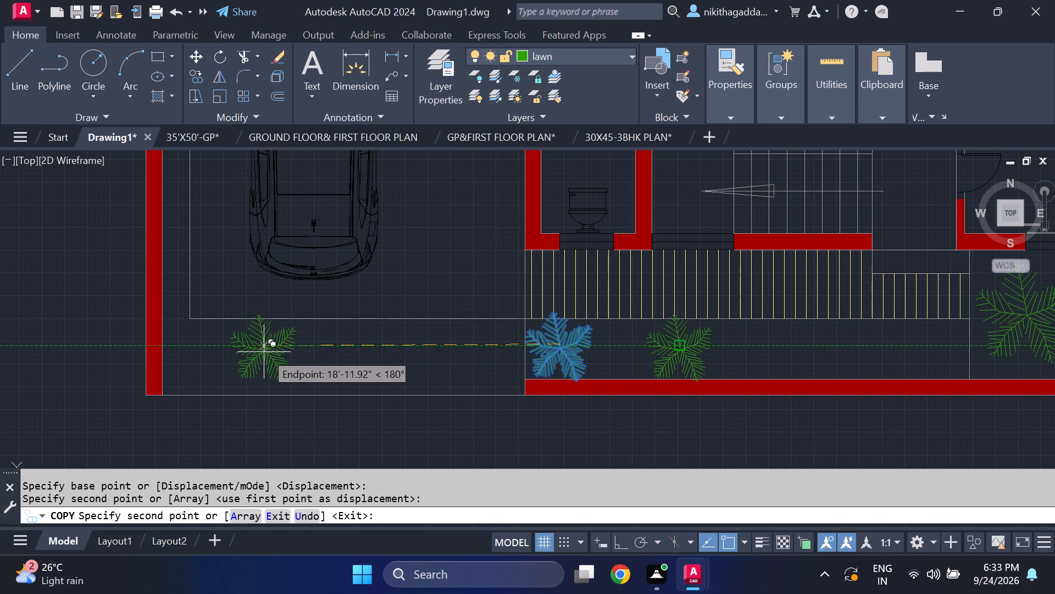
scroll(264, 353, "down", 2)
key("Escape")
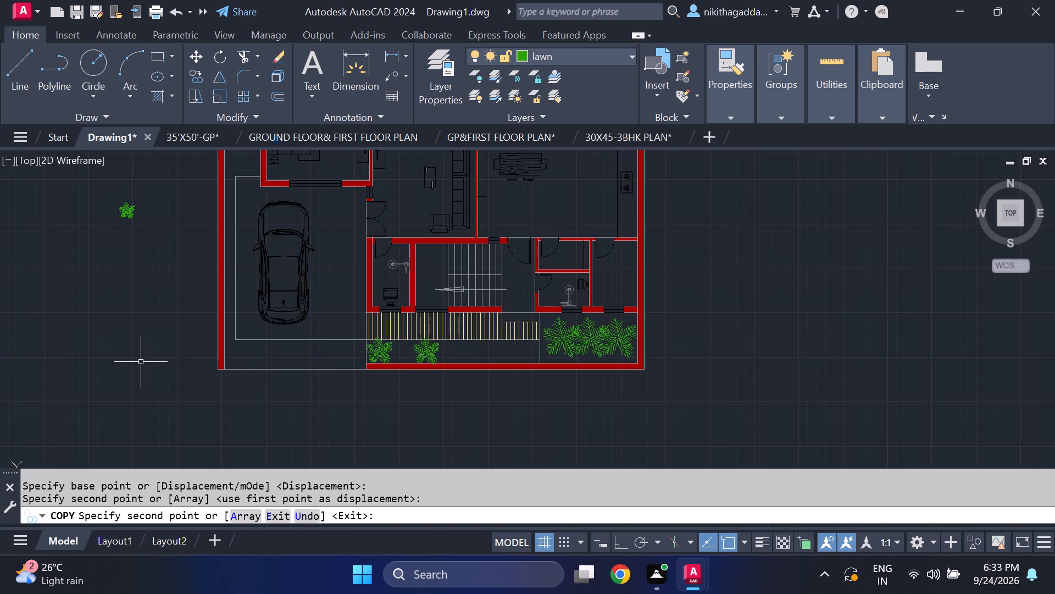
Copy the small tree from outside the house into the gap between the two larger trees in the front strip.
left_click_drag(151, 195, 112, 219)
left_click(25, 276)
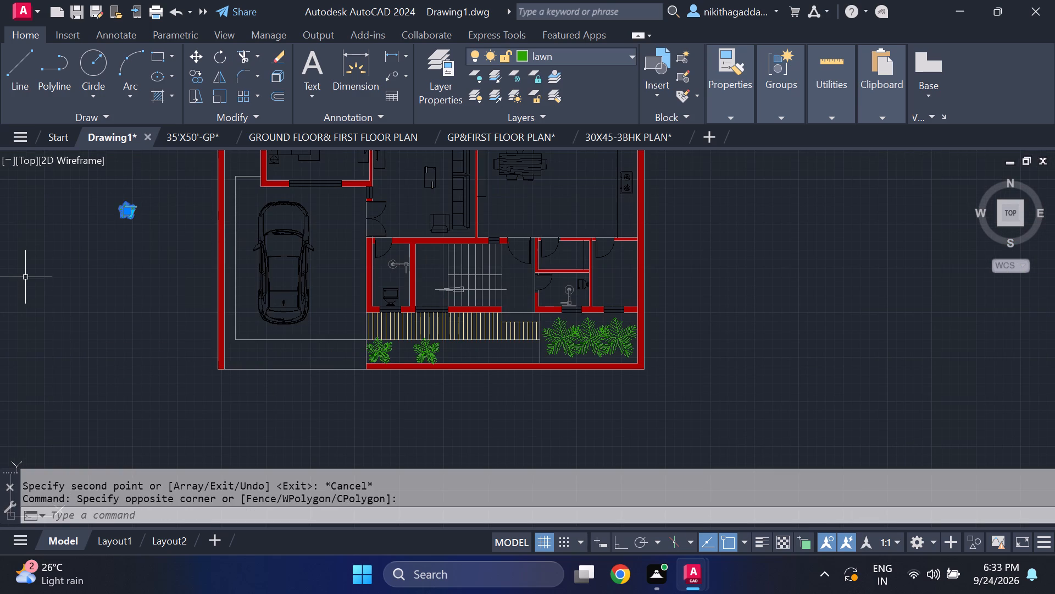
type("co")
key("Return")
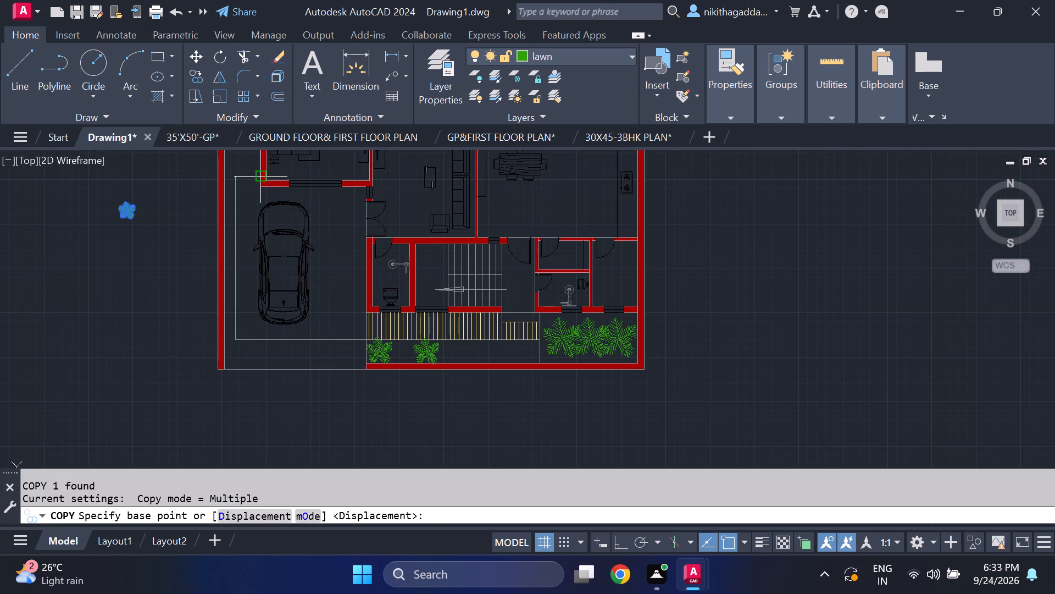
scroll(132, 258, "up", 3)
middle_click_drag(132, 227, 201, 381)
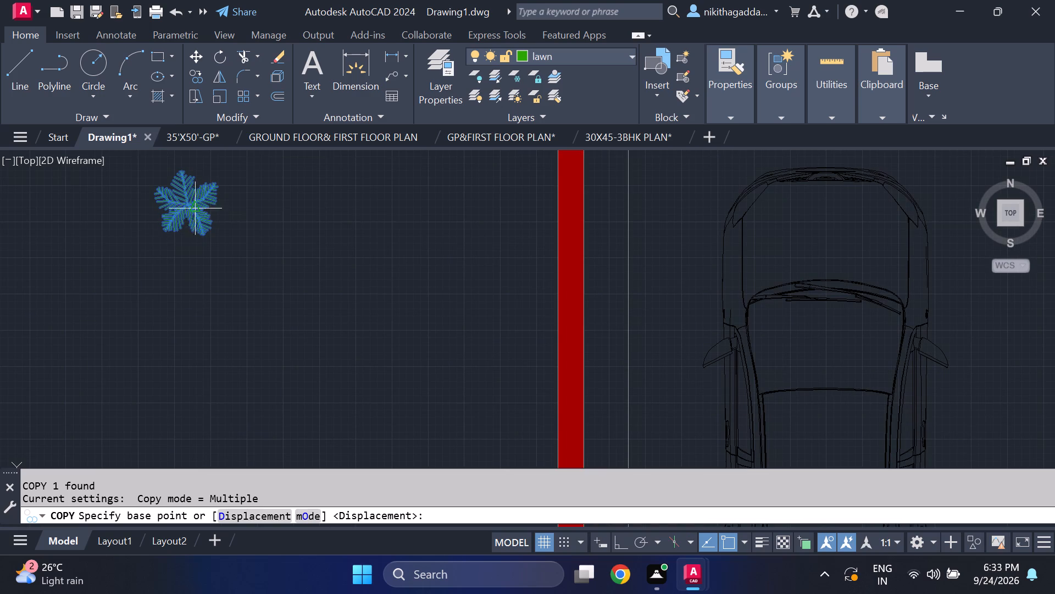
left_click(184, 204)
scroll(548, 416, "down", 3)
middle_click_drag(542, 410, 208, 193)
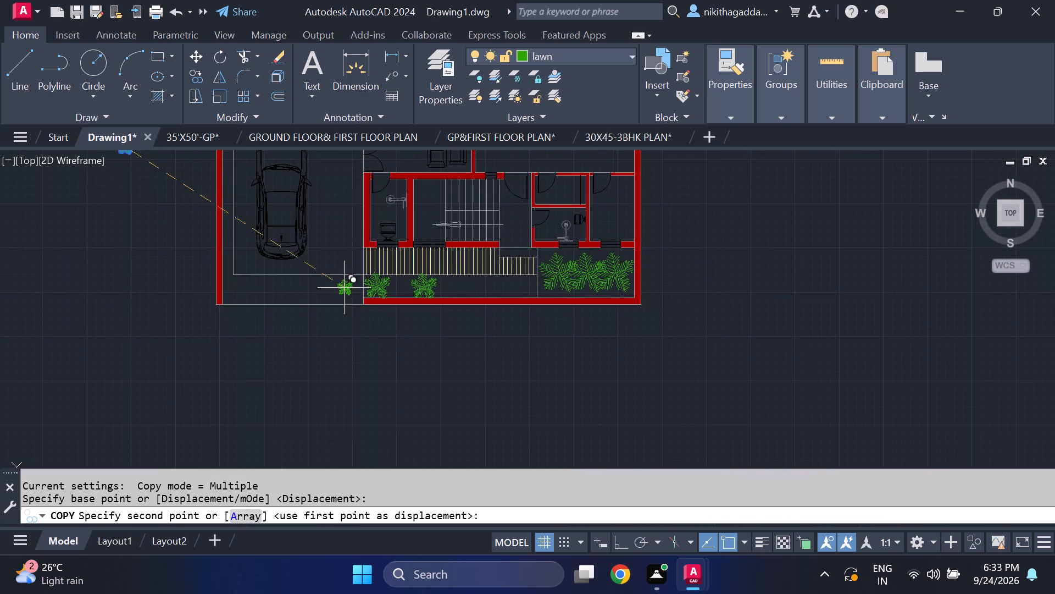
scroll(370, 296, "up", 3)
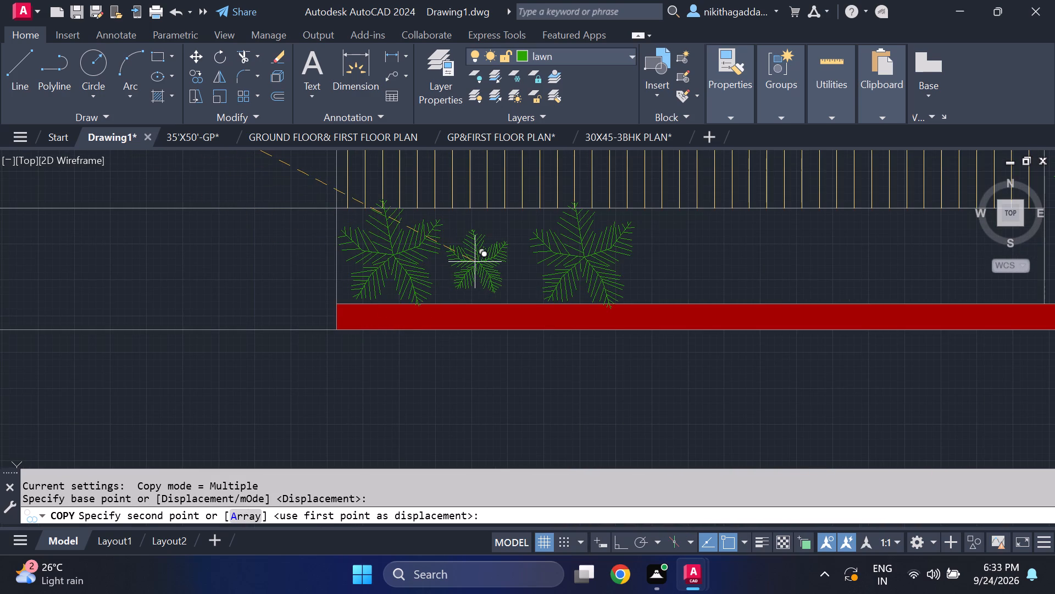
scroll(475, 262, "up", 2)
left_click(454, 258)
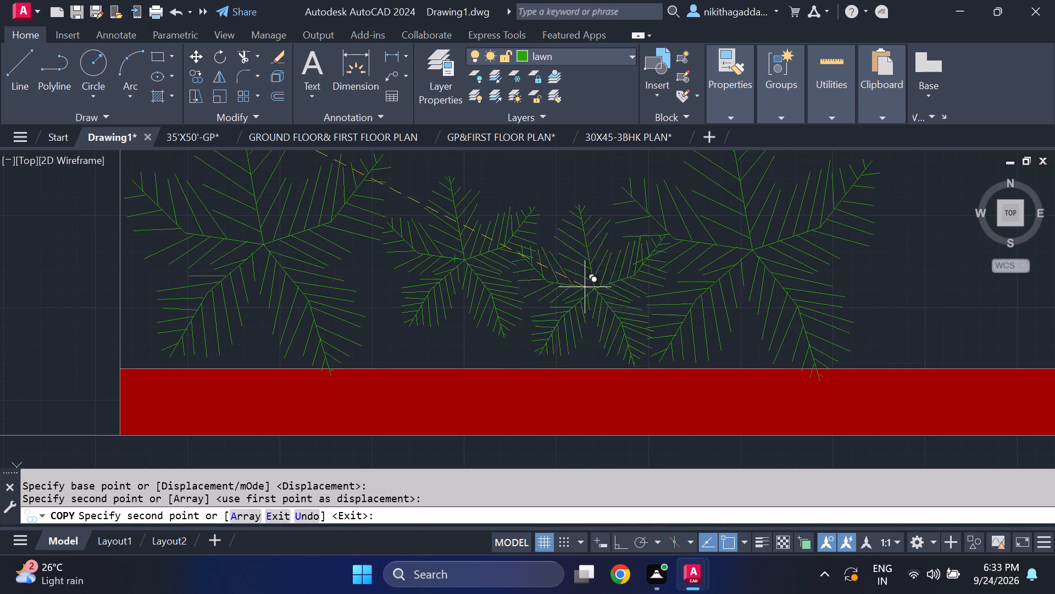
scroll(626, 293, "down", 3)
middle_click_drag(681, 289, 432, 266)
scroll(465, 262, "up", 2)
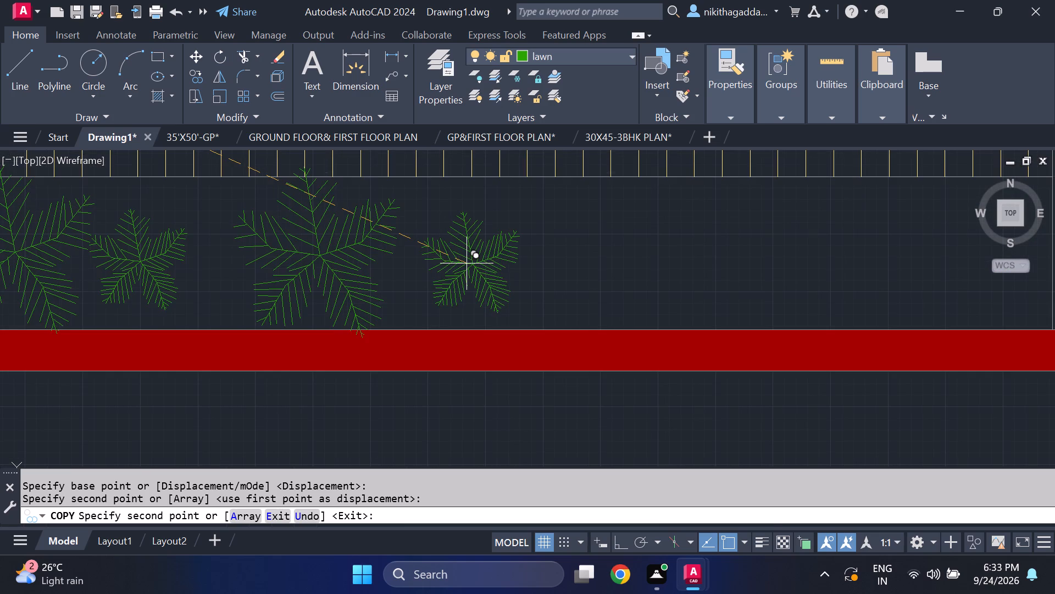
key("Escape")
Move the second larger tree in the front strip closer to the small tree beside it.
left_click_drag(438, 239, 360, 266)
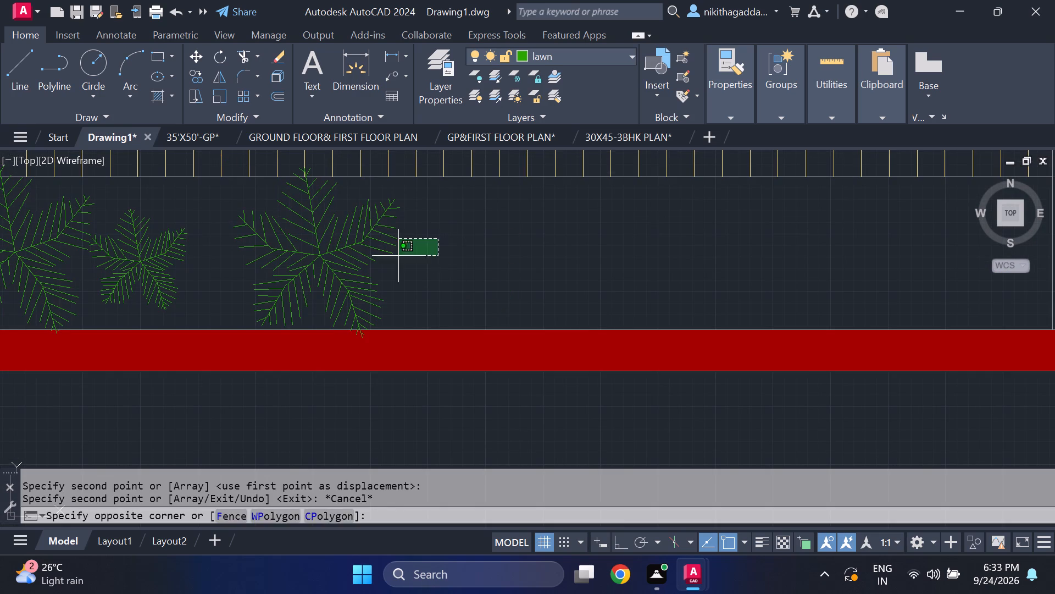
left_click_drag(360, 266, 330, 273)
left_click(259, 294)
key("m")
key("Return")
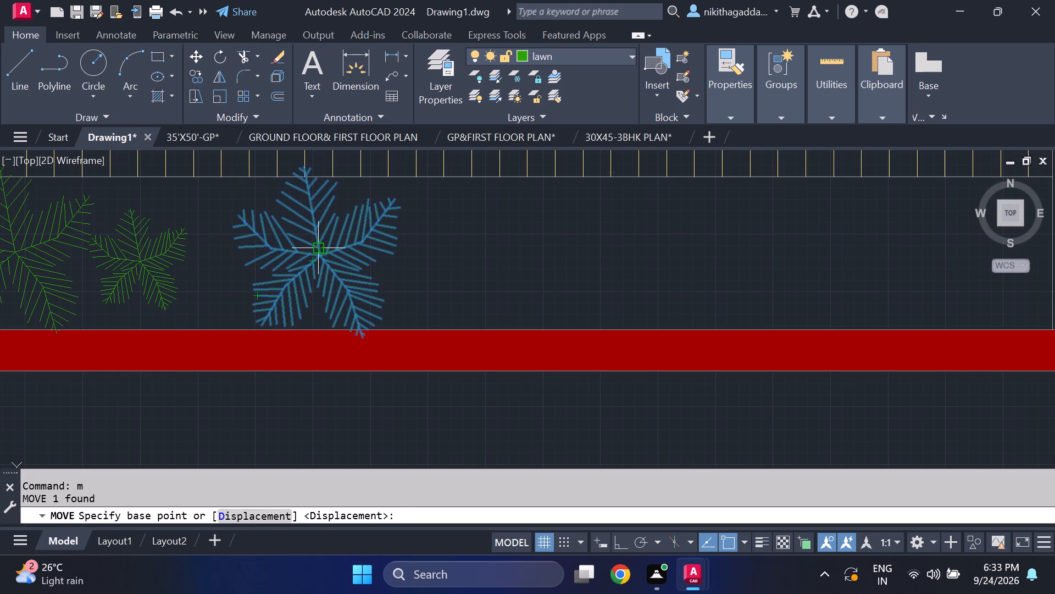
left_click(322, 251)
left_click(269, 255)
scroll(298, 266, "down", 2)
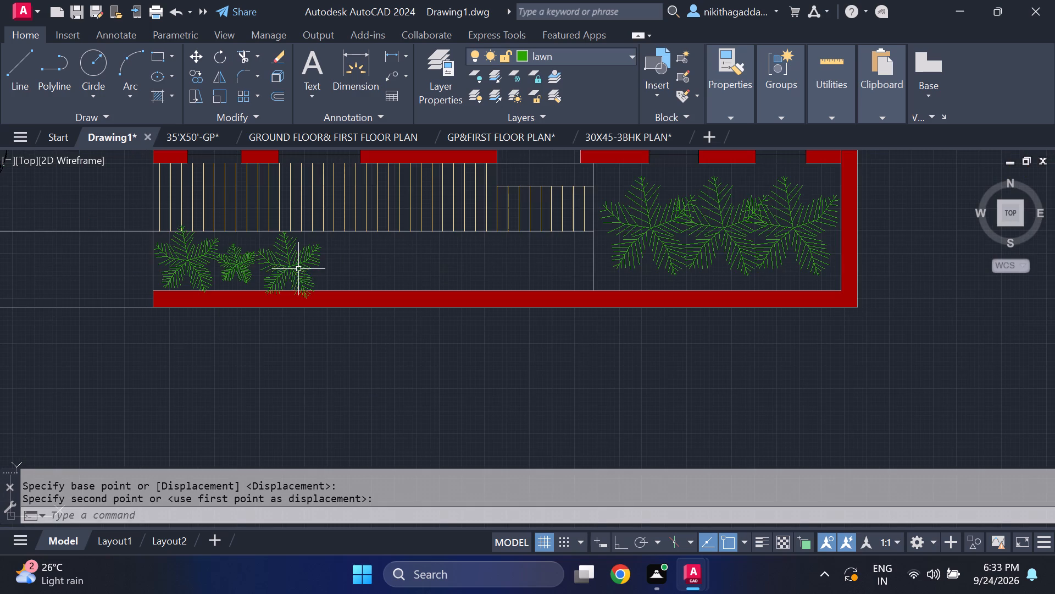
Nudge the second larger tree slightly toward the stairs, off the front boundary wall and in line with the first tree.
scroll(252, 255, "up", 1)
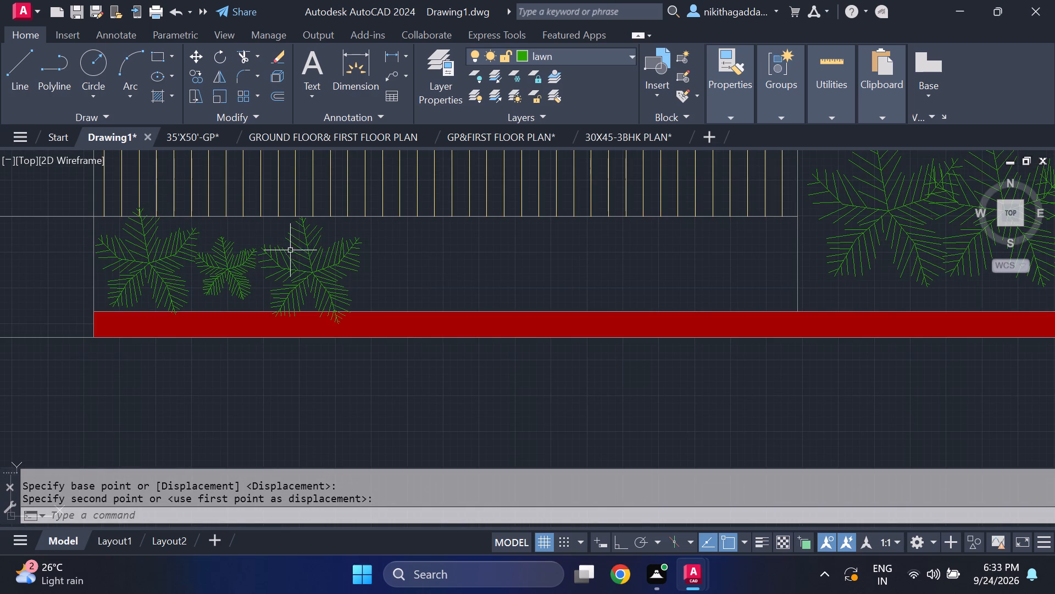
left_click_drag(371, 243, 328, 249)
left_click(303, 256)
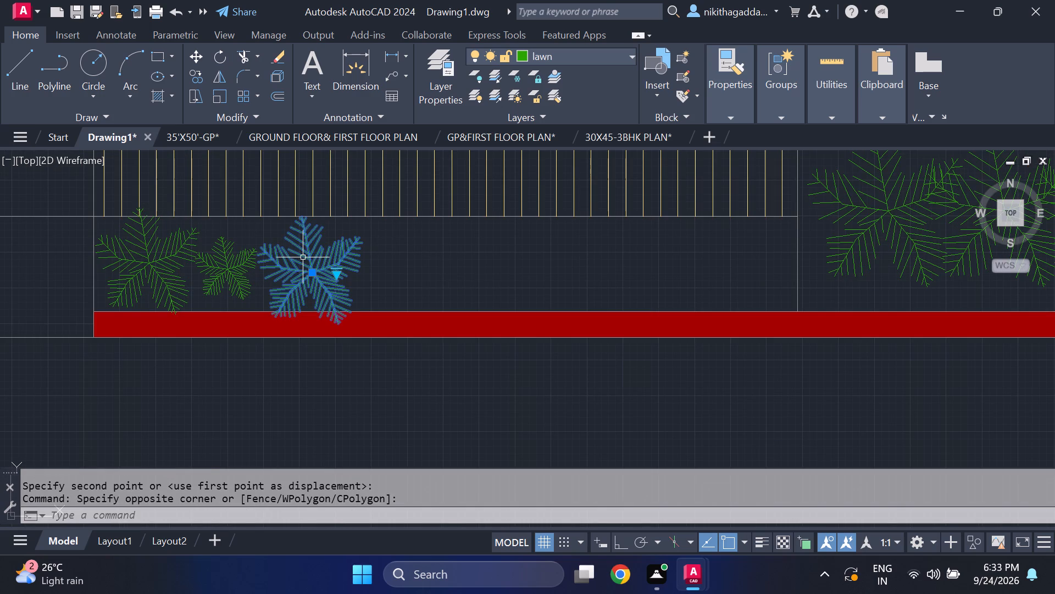
key("m")
key("Return")
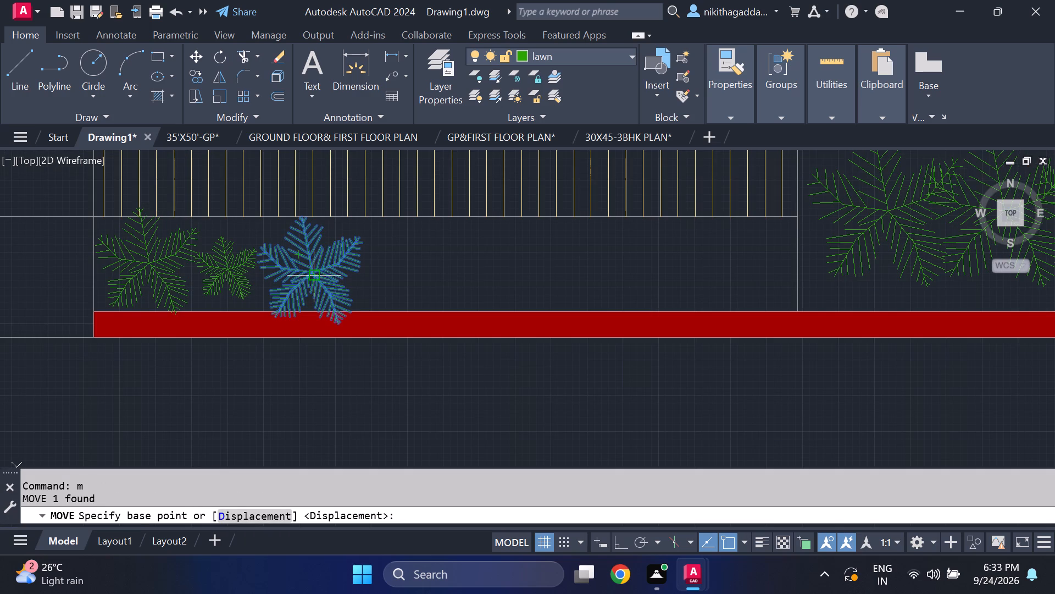
left_click(311, 272)
left_click(308, 266)
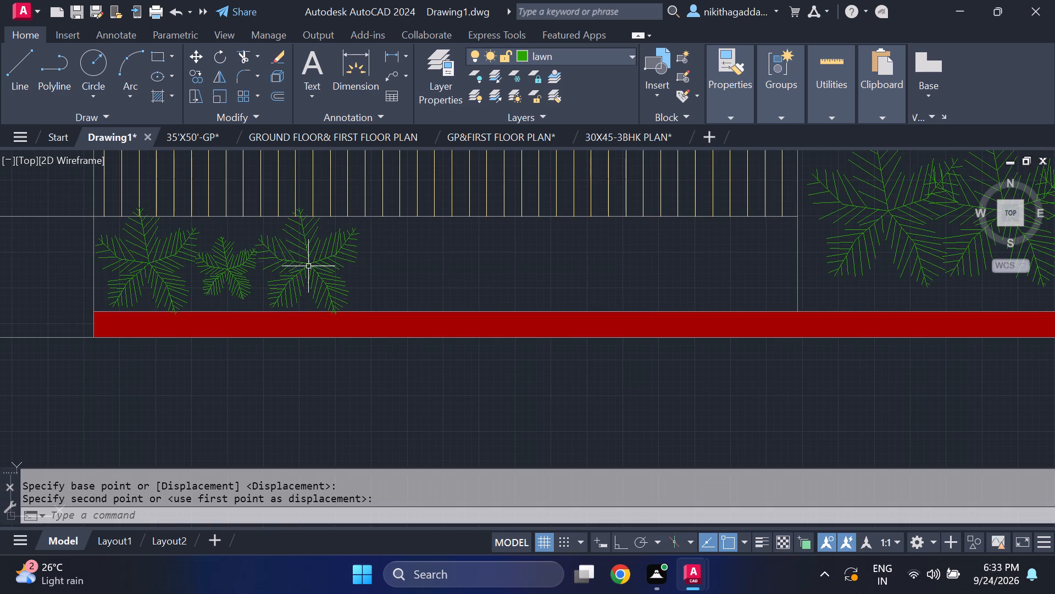
left_click(256, 239)
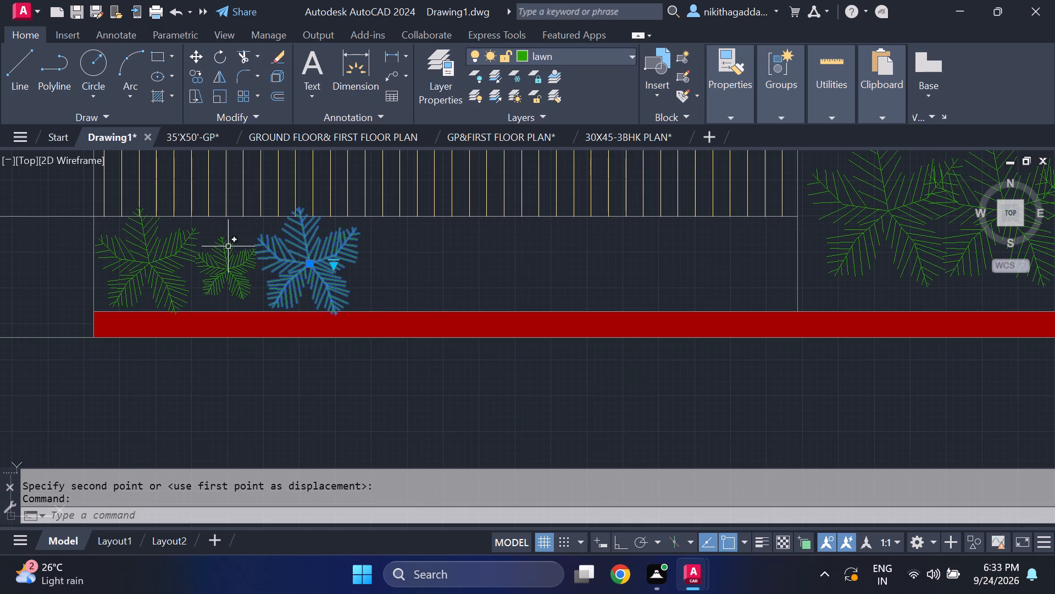
key("Escape")
Copy the small tree to the lawn side of the second larger tree in the front strip.
scroll(252, 227, "down", 2)
scroll(264, 281, "down", 1)
middle_click_drag(262, 280, 262, 282)
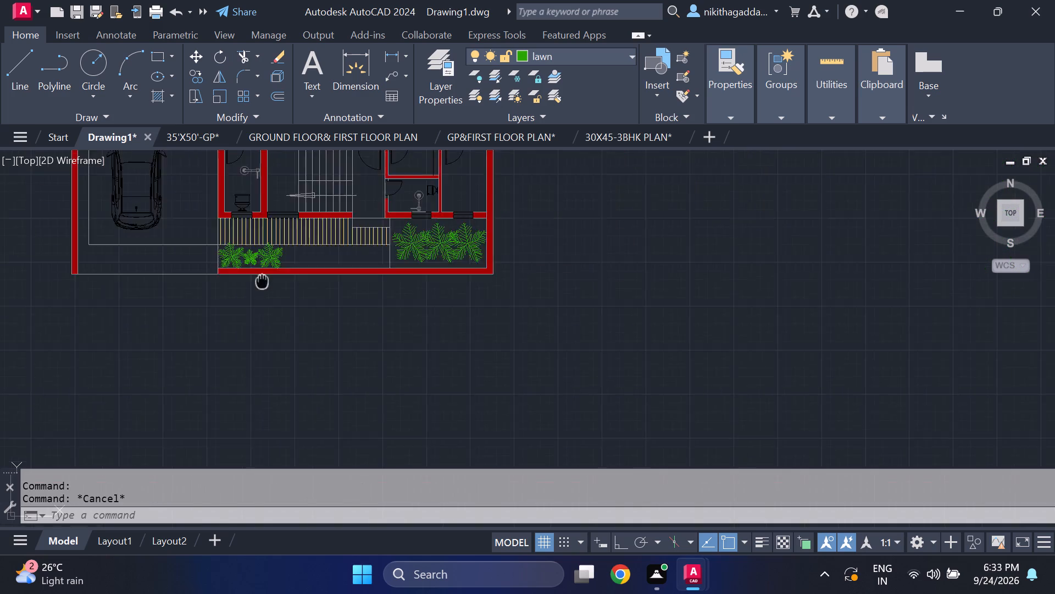
middle_click_drag(262, 282, 334, 378)
scroll(319, 345, "up", 3)
left_click(334, 359)
left_click(319, 385)
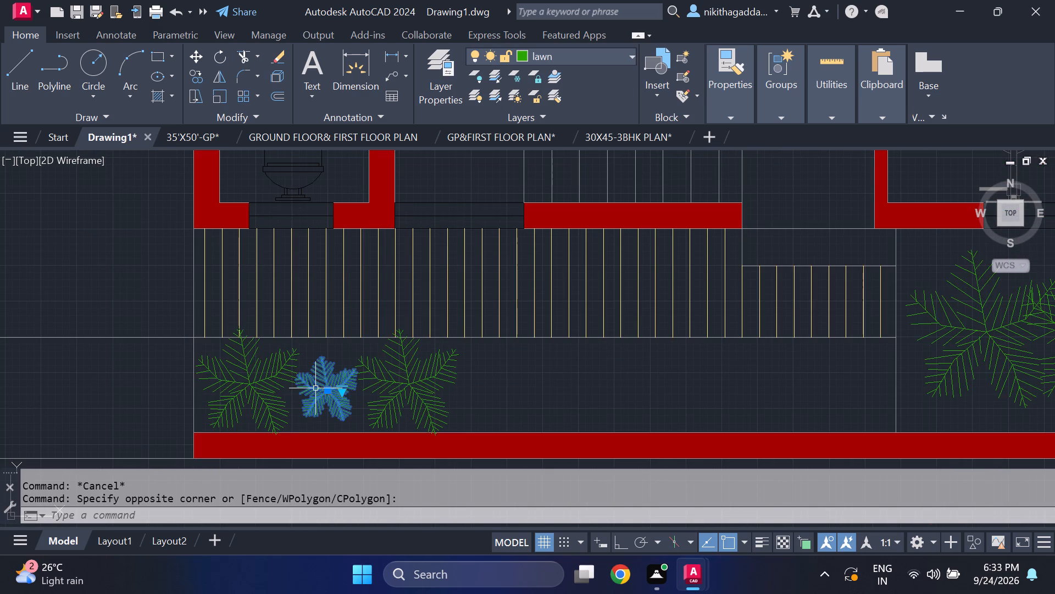
type("co")
key("Return")
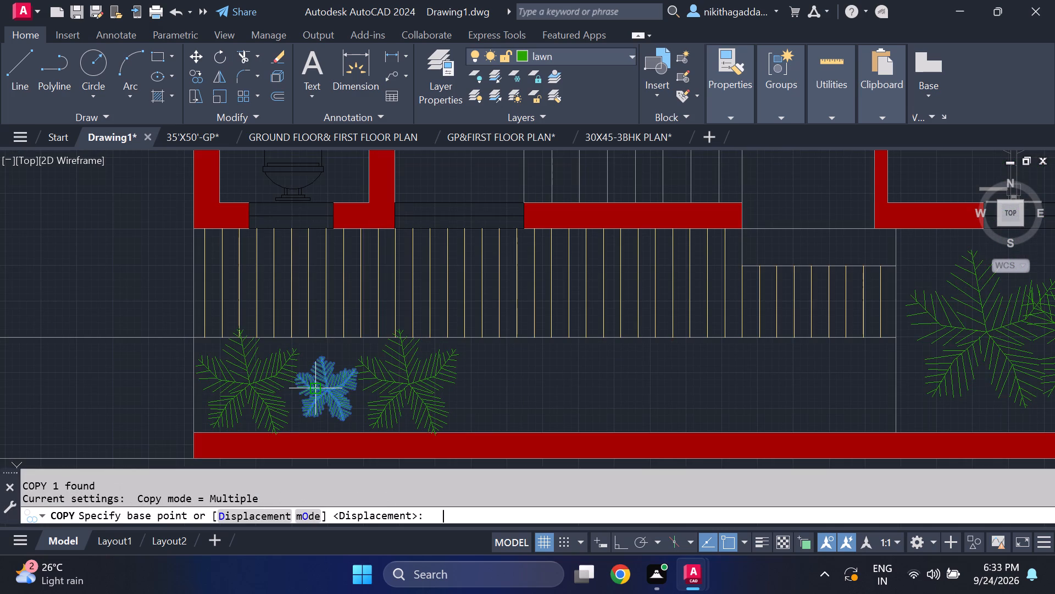
left_click(320, 382)
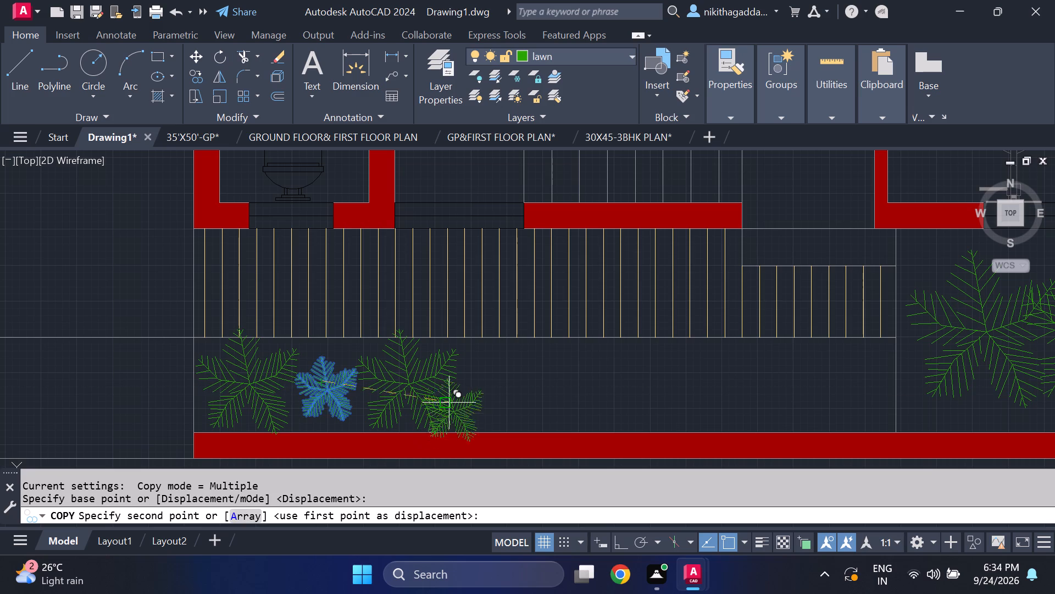
left_click(485, 381)
key("Escape")
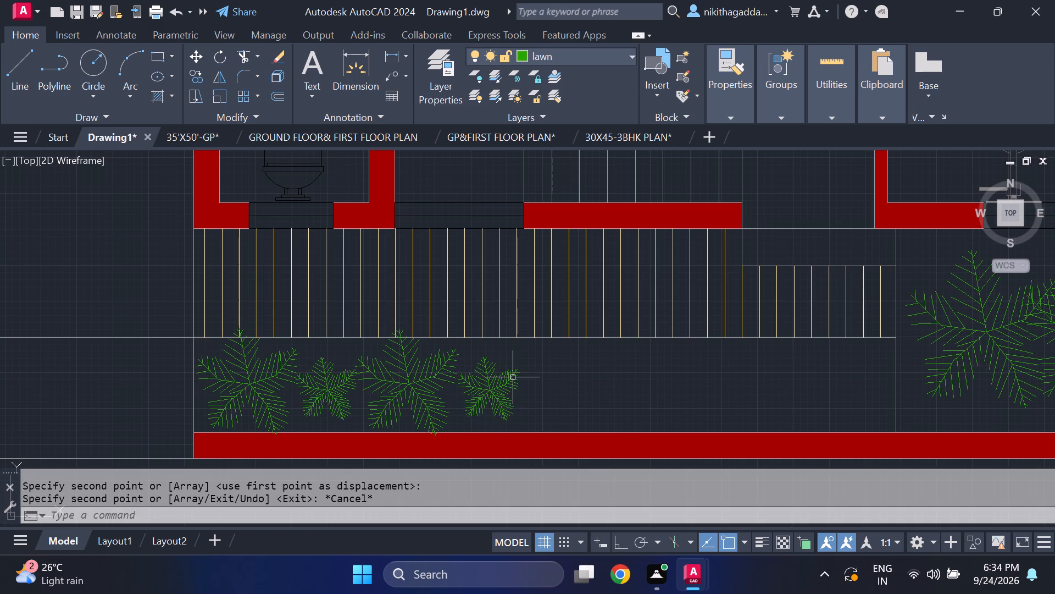
Copy the second larger tree three times along the remaining front strip, up to its lawn-side end.
left_click(437, 354)
type("co")
key("Return")
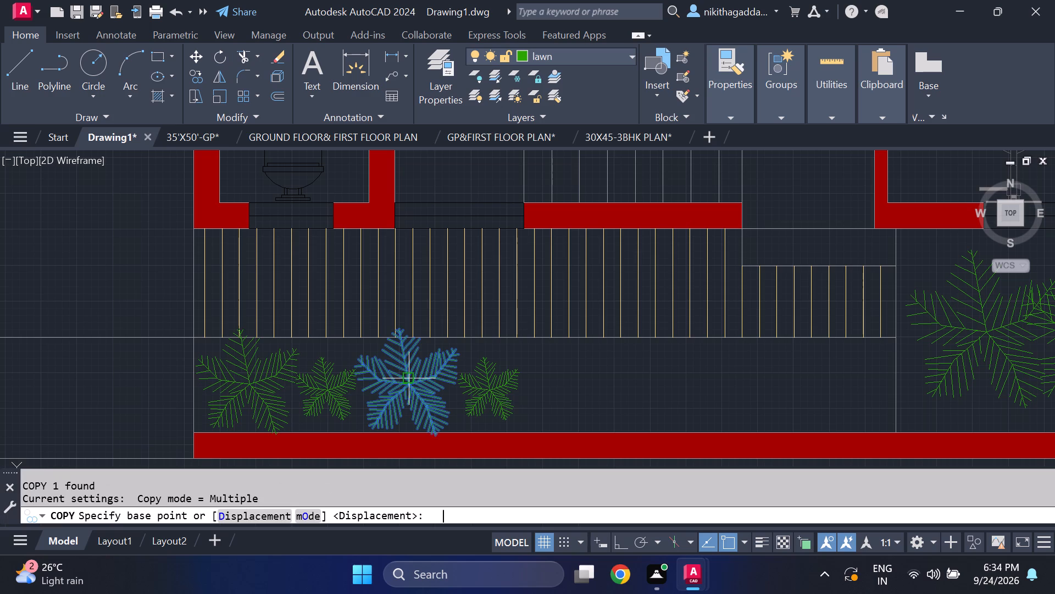
left_click(417, 380)
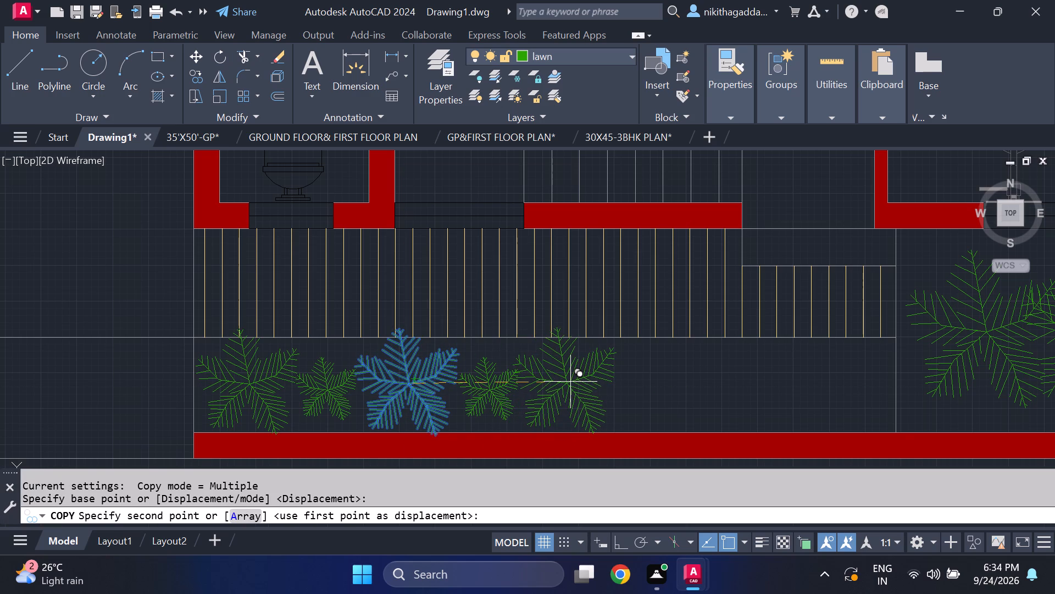
left_click(575, 380)
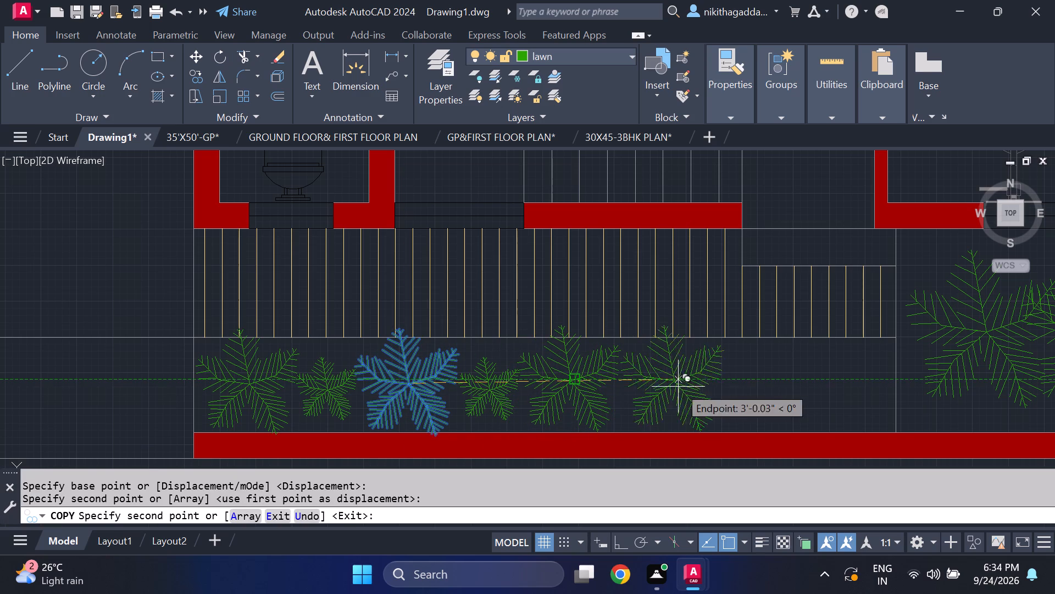
left_click(713, 377)
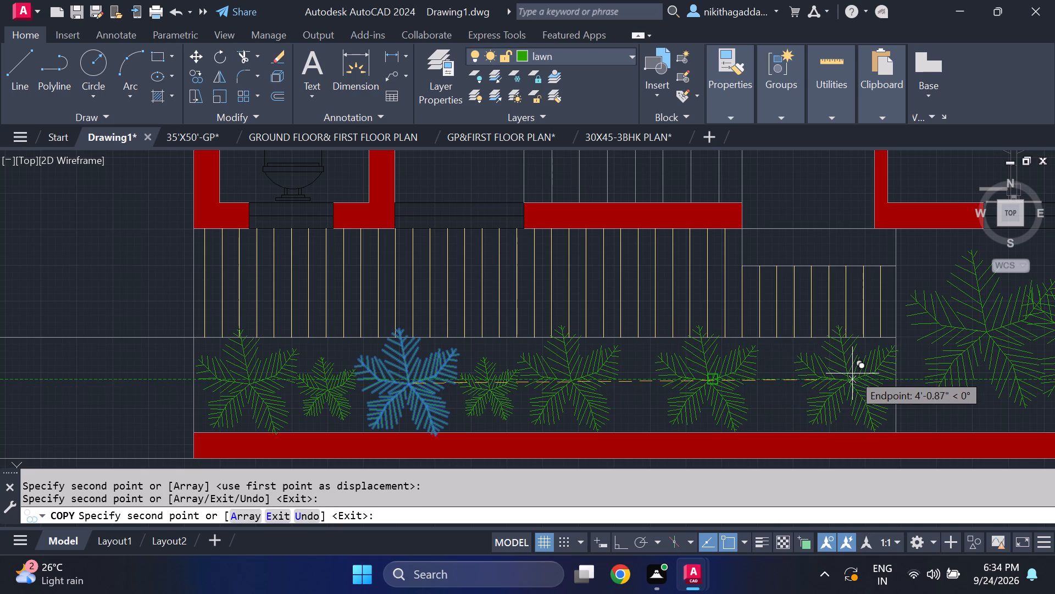
left_click(845, 374)
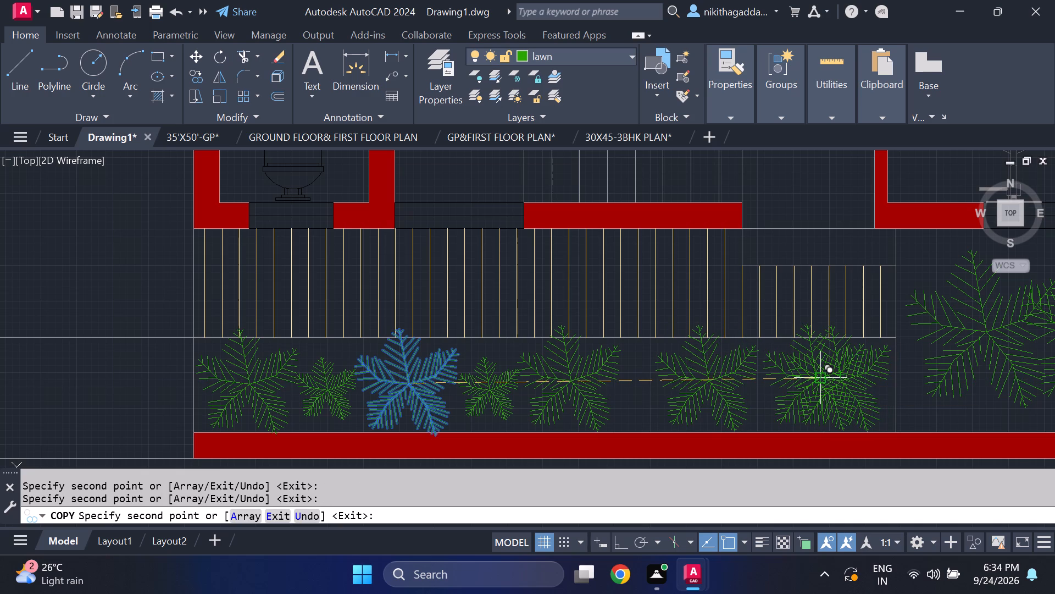
key("Escape")
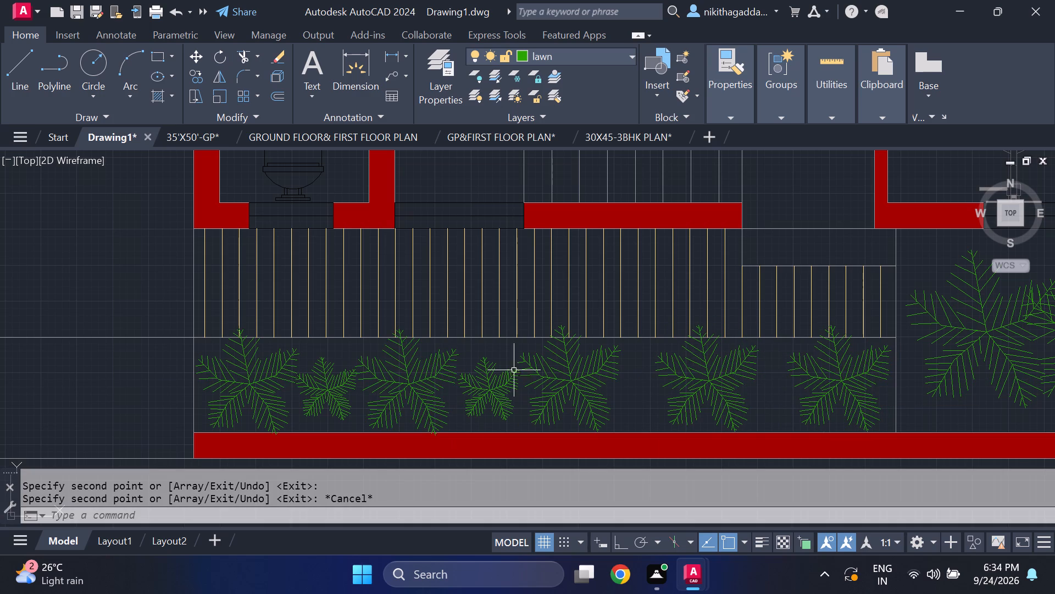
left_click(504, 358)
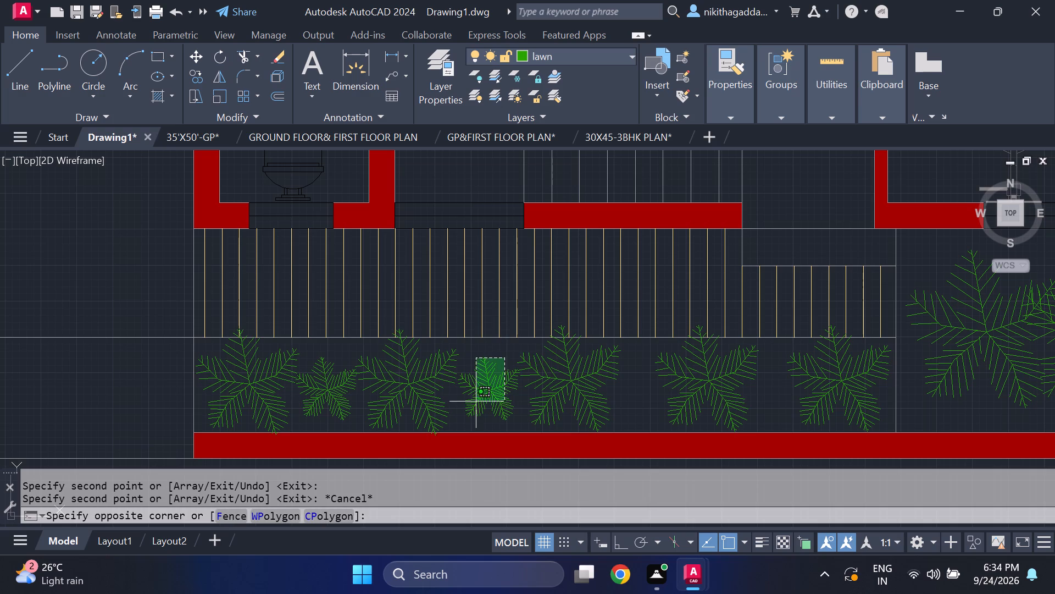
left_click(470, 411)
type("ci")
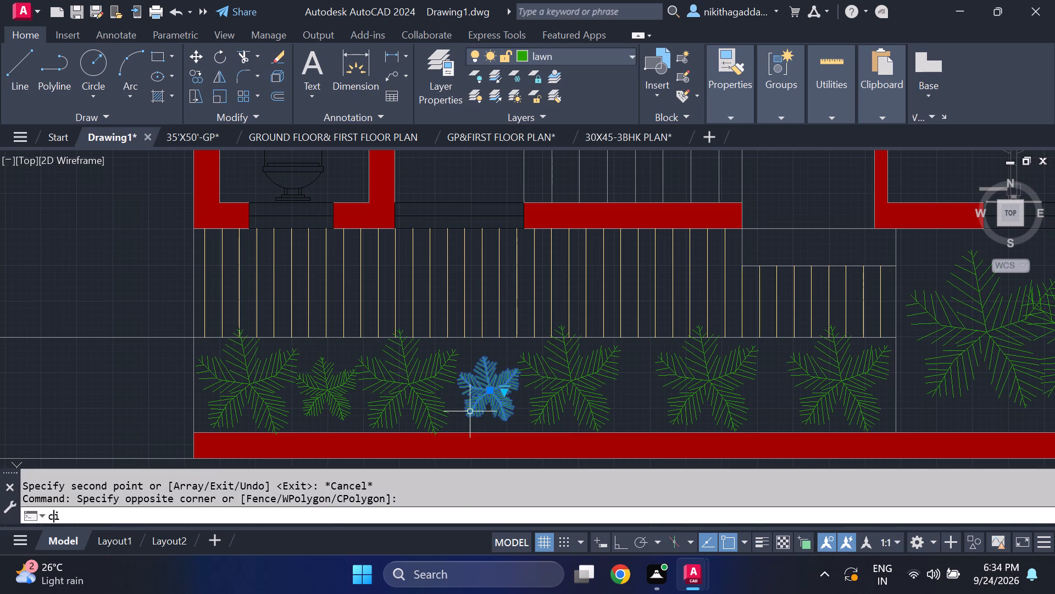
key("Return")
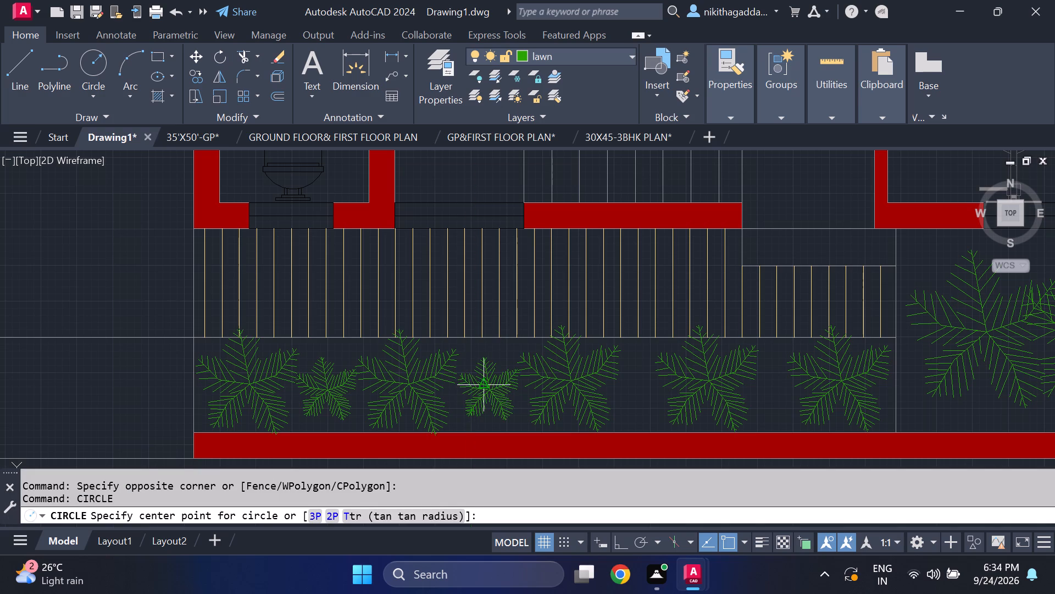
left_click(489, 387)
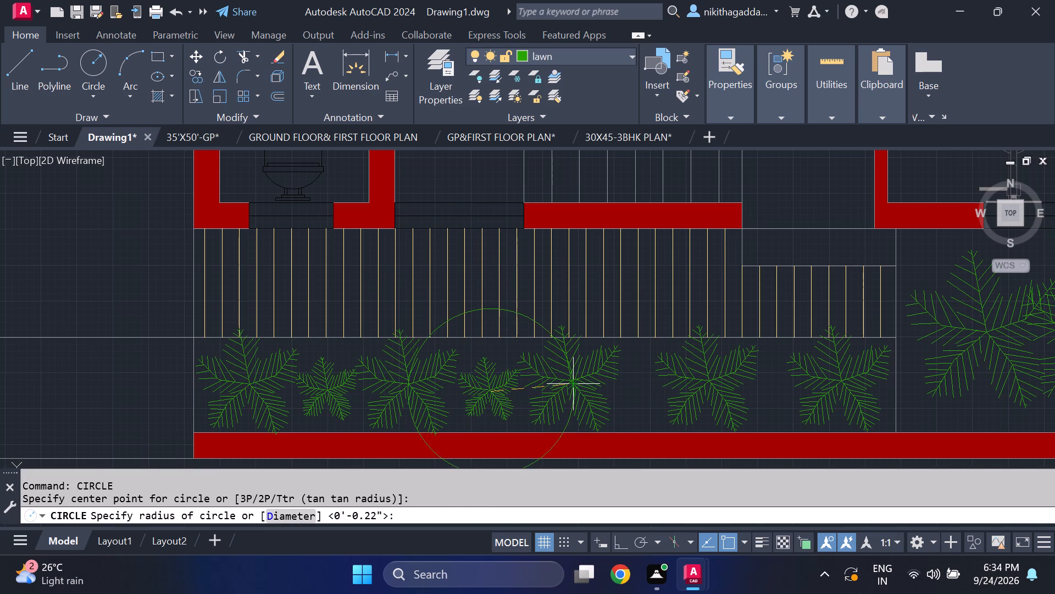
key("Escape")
Copy the small tree into the two remaining gaps between the larger trees in the front strip.
left_click(495, 354)
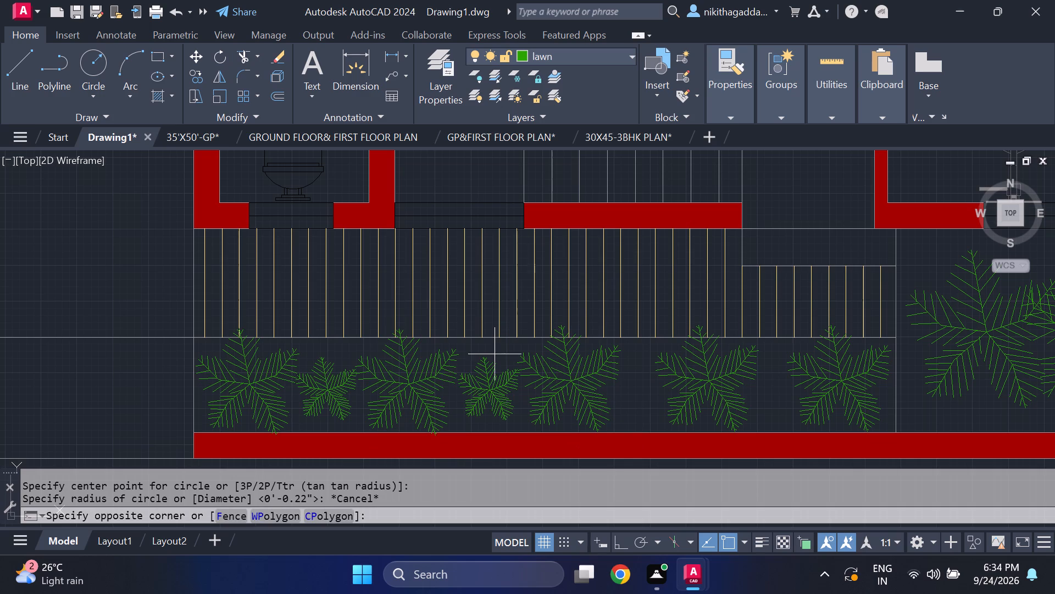
left_click(468, 387)
type("co")
key("Return")
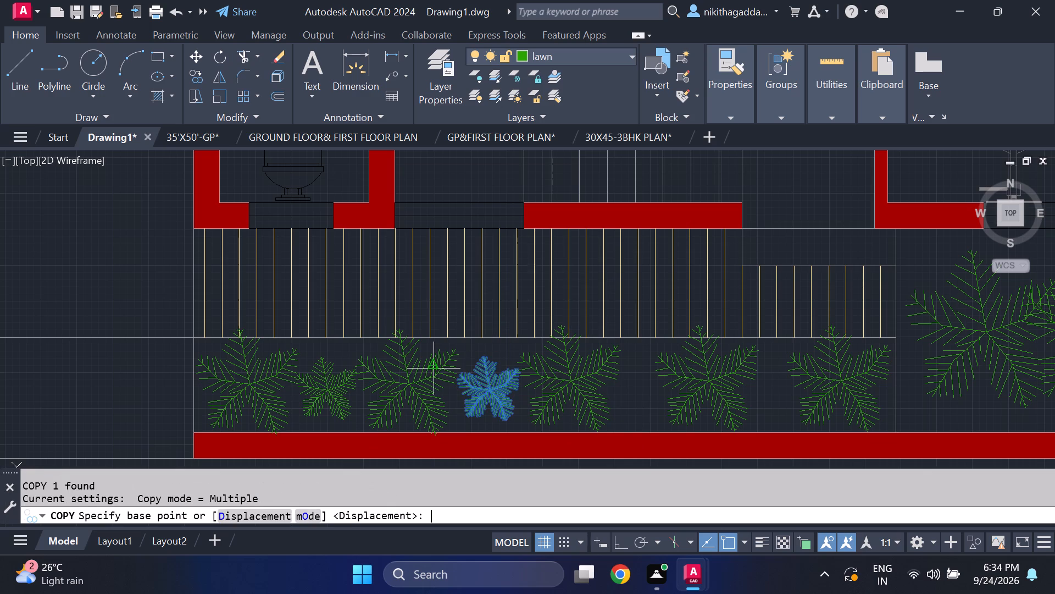
left_click(487, 387)
left_click(634, 393)
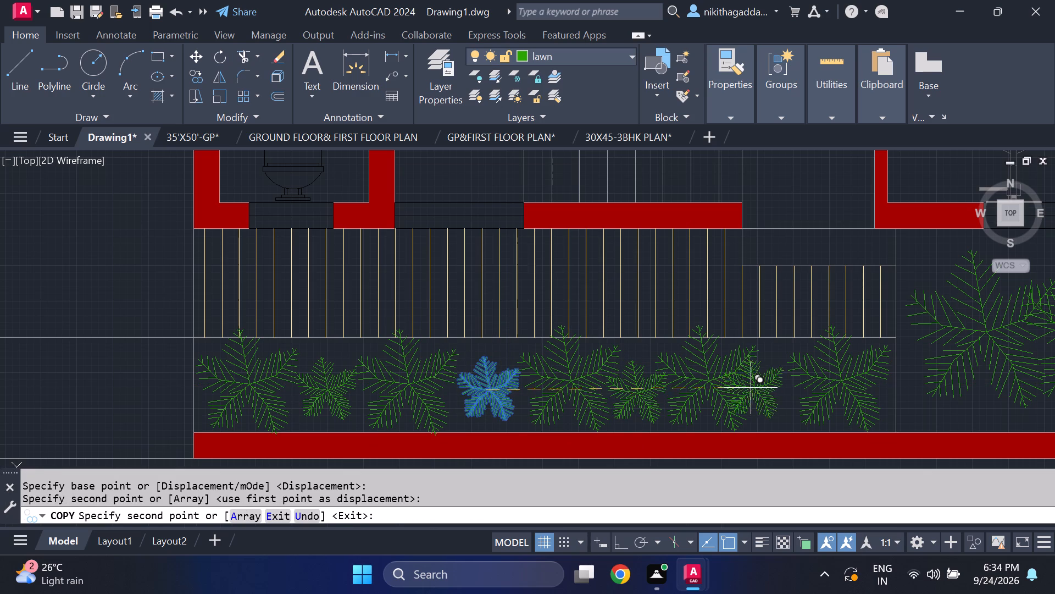
left_click(768, 390)
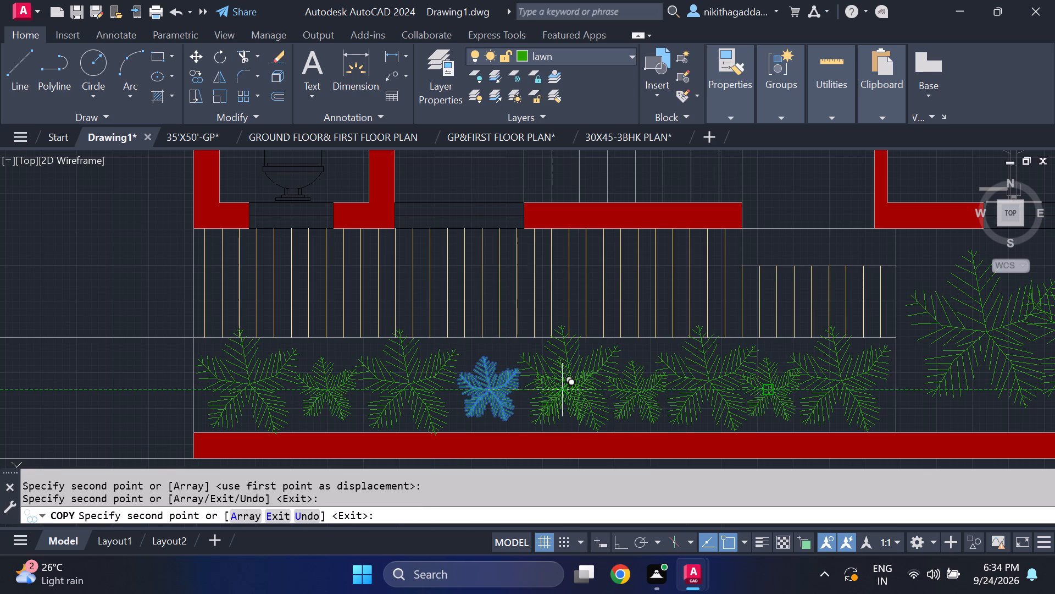
key("Escape")
Scale up the spare tree outside the plan about its centre, sizing it freehand to suit the narrow side strip.
scroll(394, 426, "down", 4)
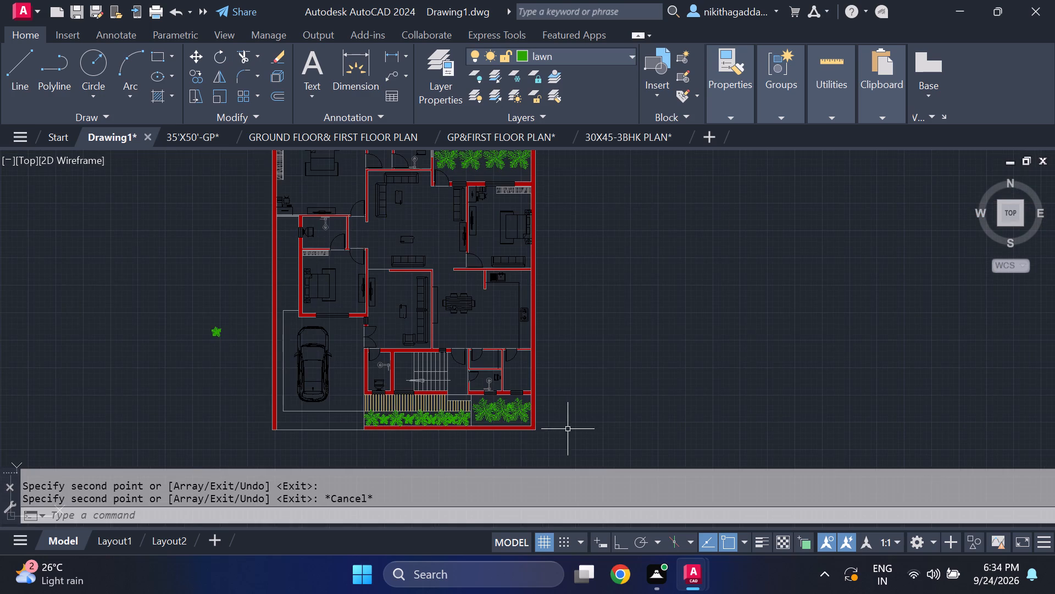
middle_click_drag(568, 414, 678, 409)
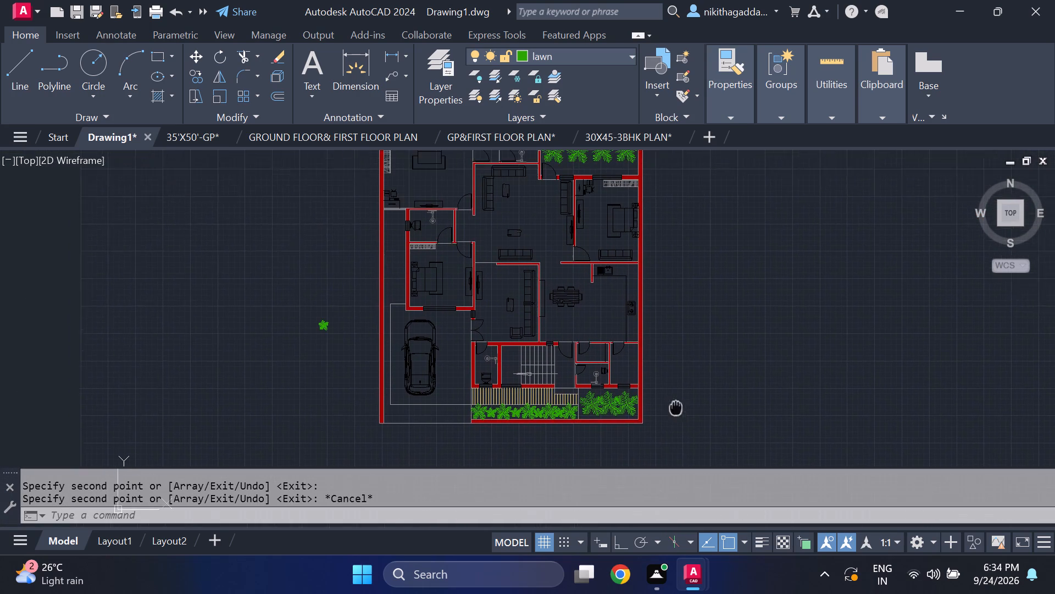
middle_click_drag(678, 409, 720, 405)
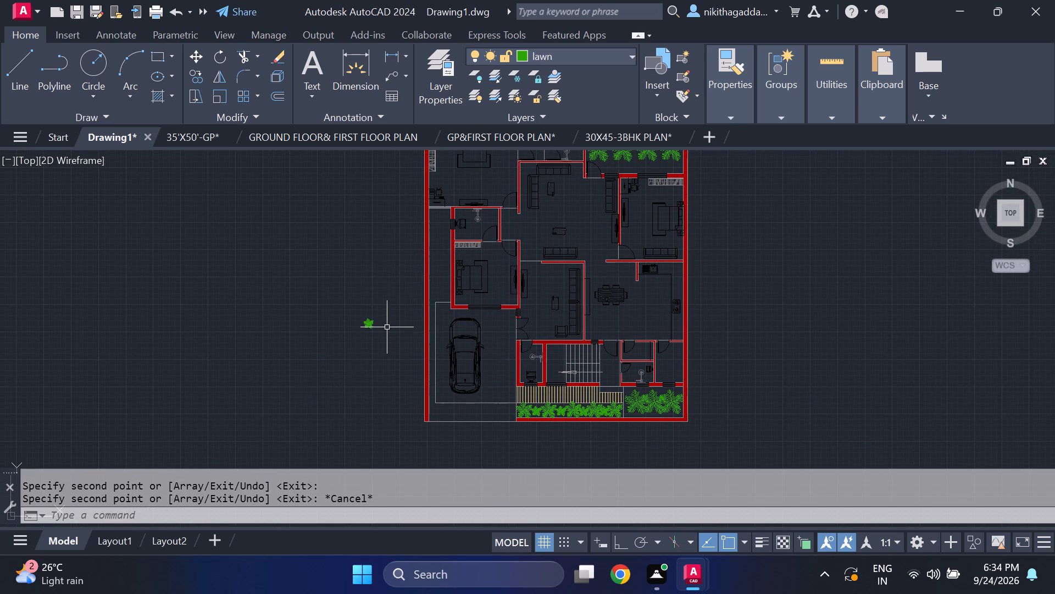
middle_click_drag(384, 331, 396, 369)
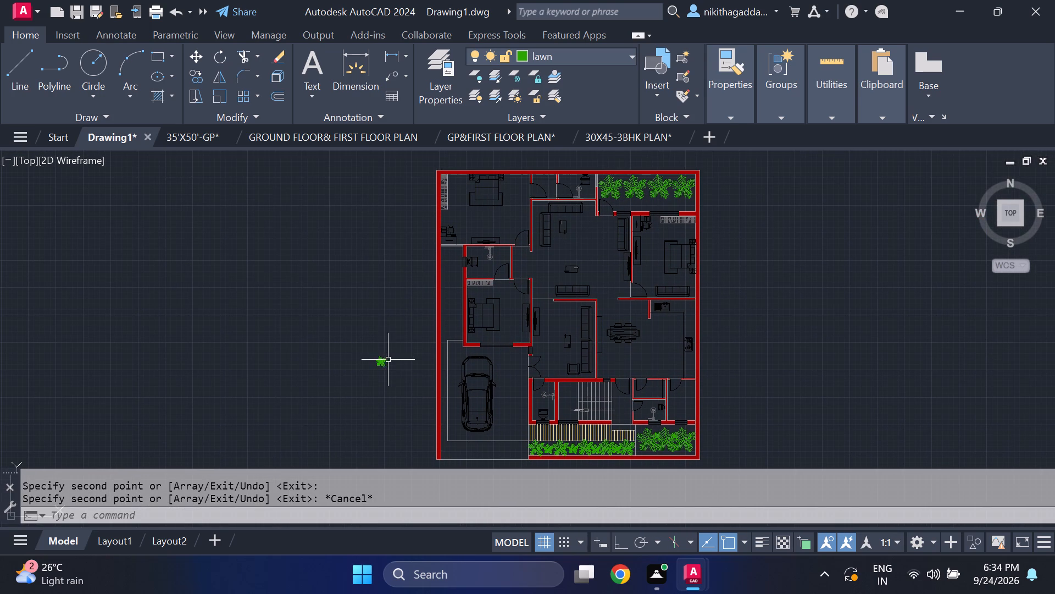
scroll(380, 369, "up", 1)
left_click_drag(404, 344, 392, 344)
left_click(295, 378)
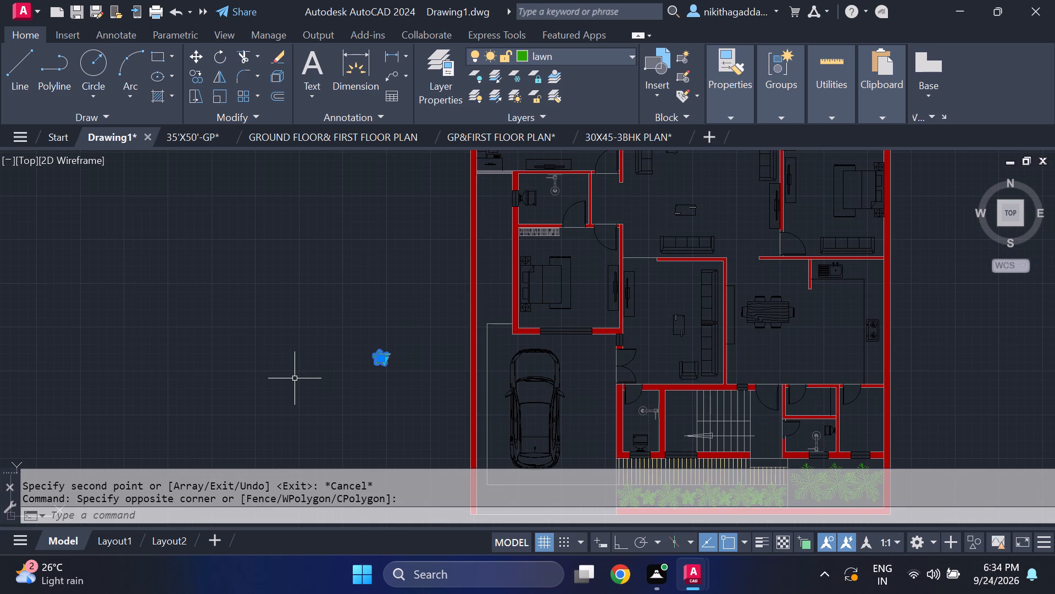
key("w")
key("BackSpace")
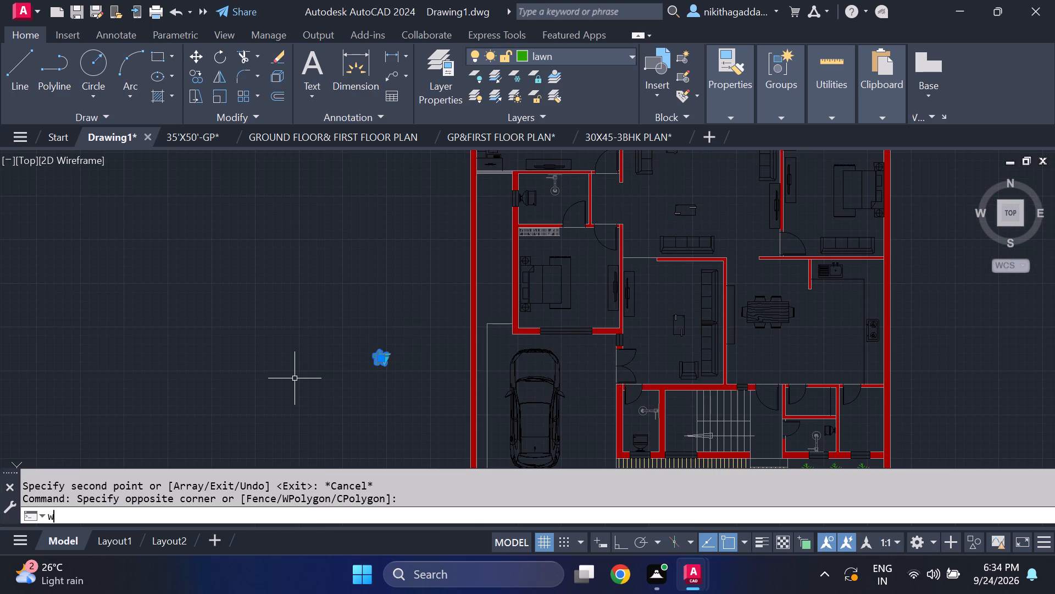
type("scale")
key("Return")
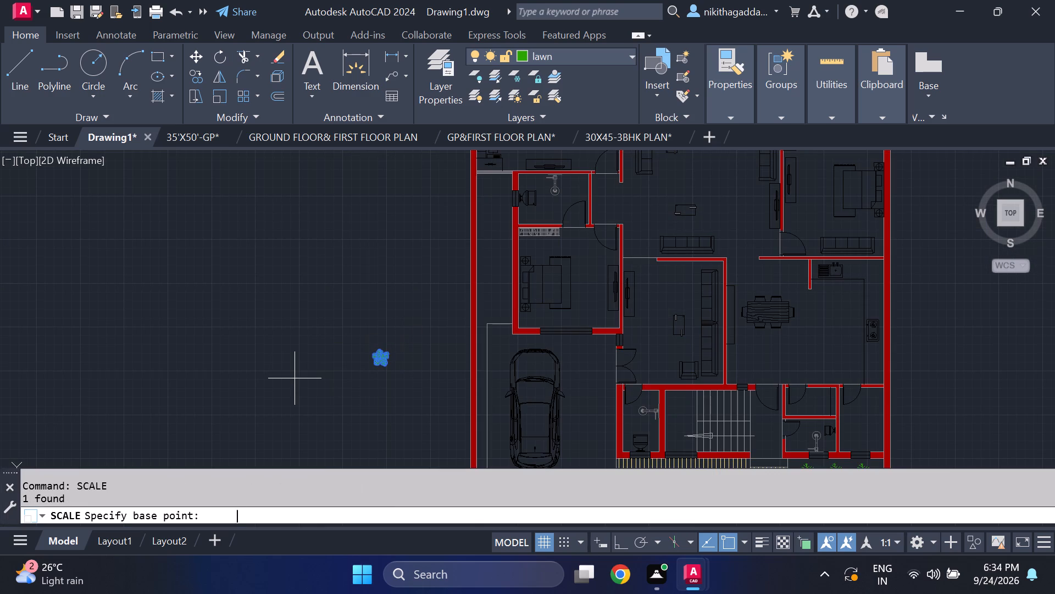
scroll(366, 384, "up", 3)
left_click(410, 289)
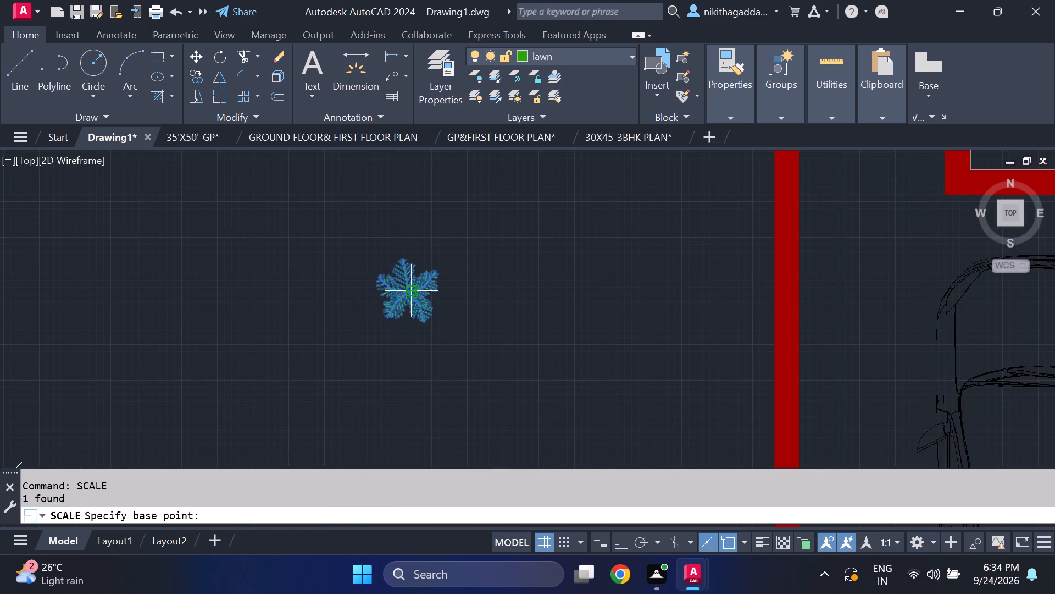
scroll(419, 210, "down", 3)
middle_click_drag(412, 204, 389, 370)
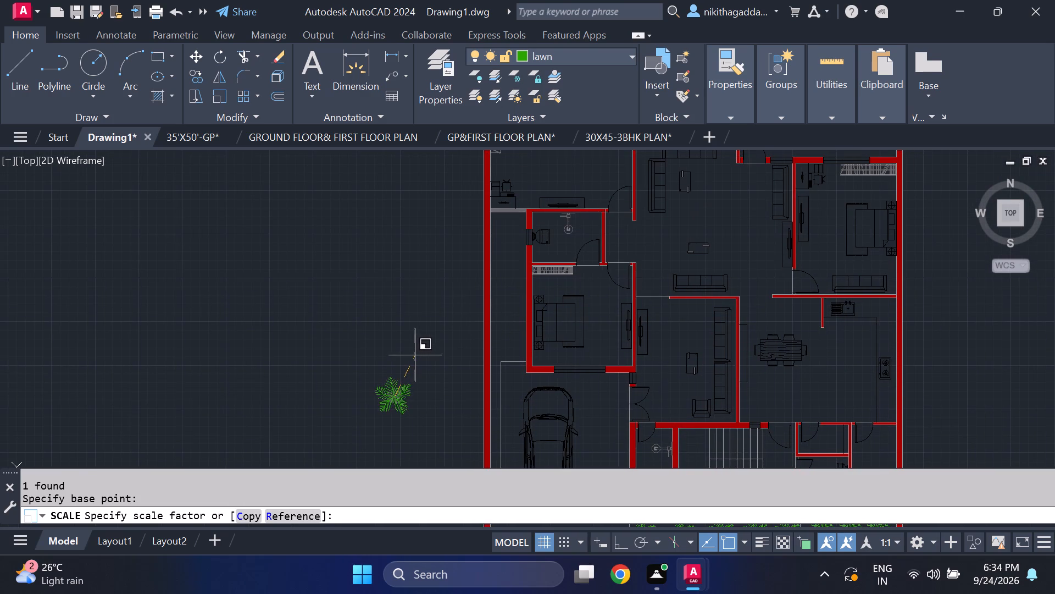
left_click(412, 362)
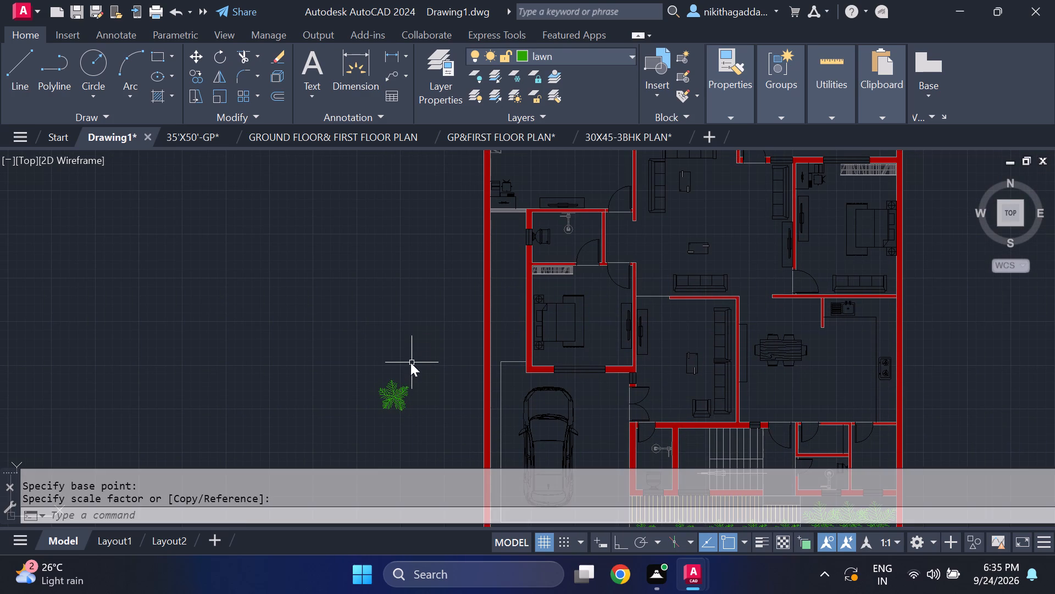
Copy the enlarged spare tree twice into the side strip along the boundary wall, one below the other beside the bathroom.
left_click(431, 381)
left_click(277, 436)
type("co")
key("Return")
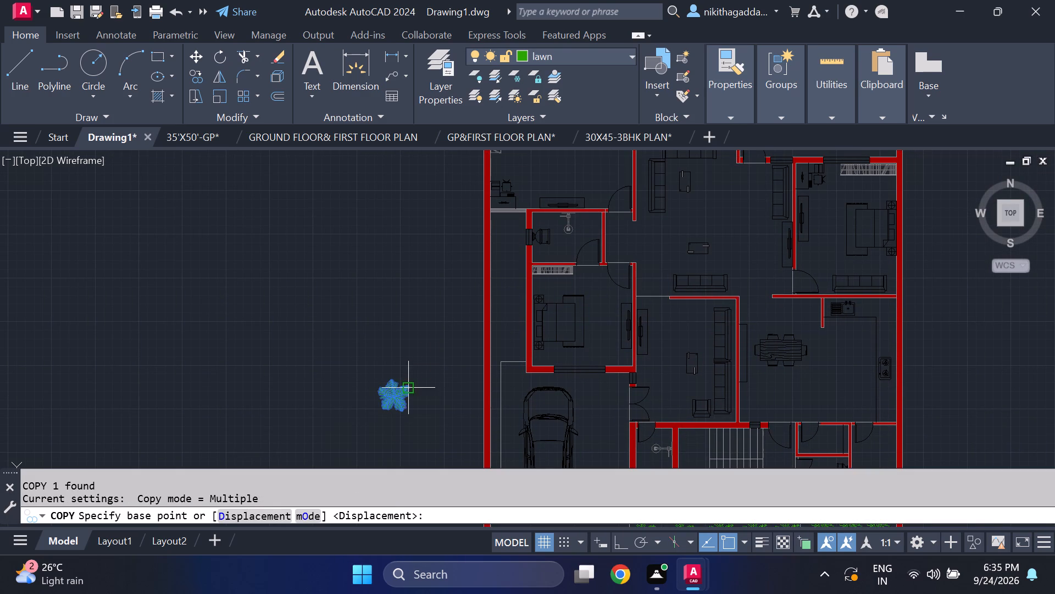
left_click(391, 398)
middle_click_drag(480, 251, 480, 251)
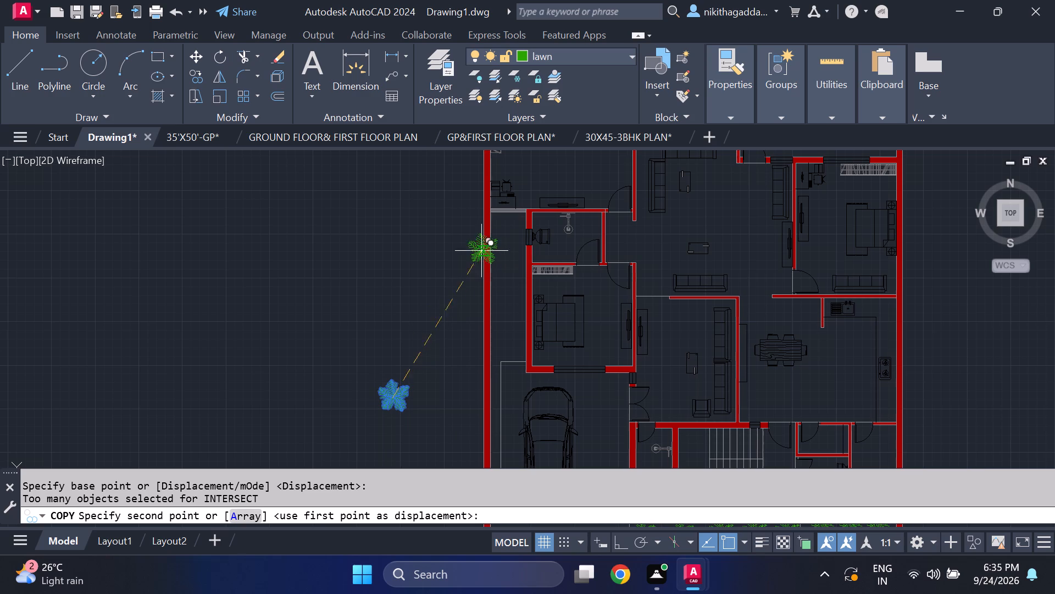
middle_click_drag(480, 251, 426, 316)
scroll(456, 300, "up", 2)
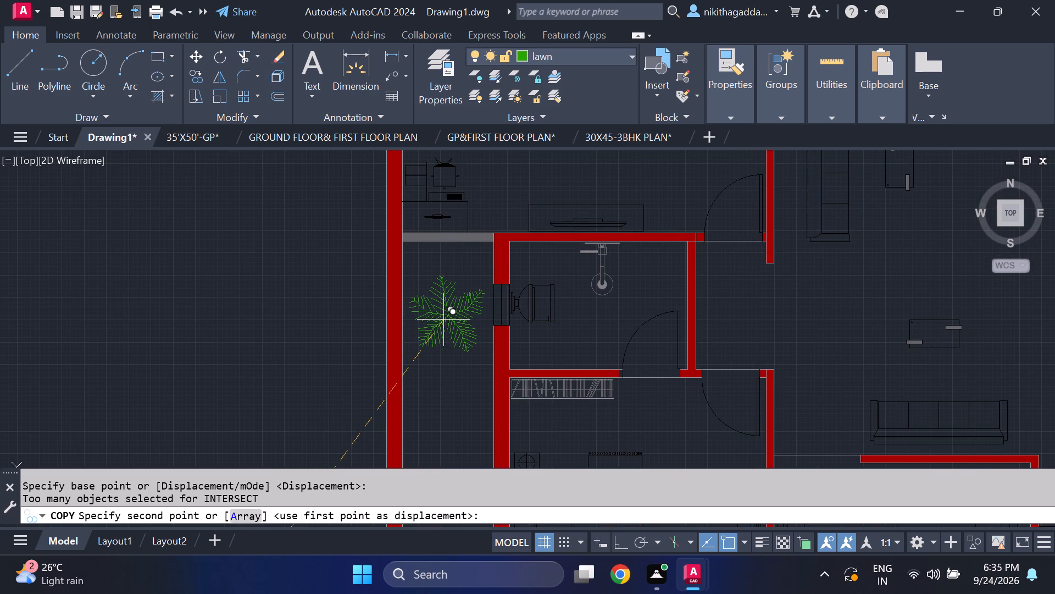
left_click(441, 301)
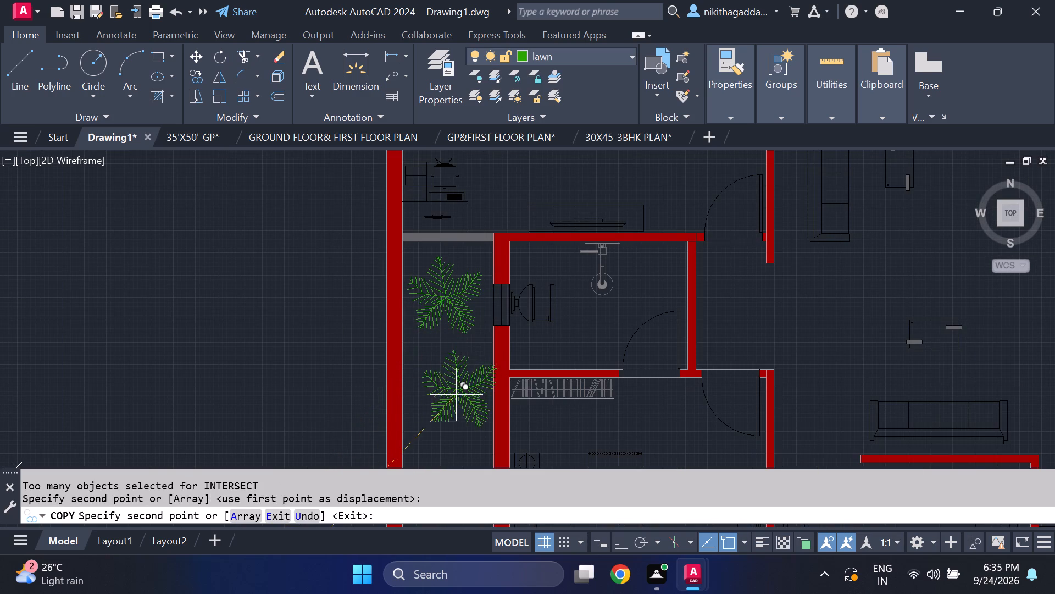
middle_click_drag(452, 399, 425, 309)
scroll(452, 399, "up", 1)
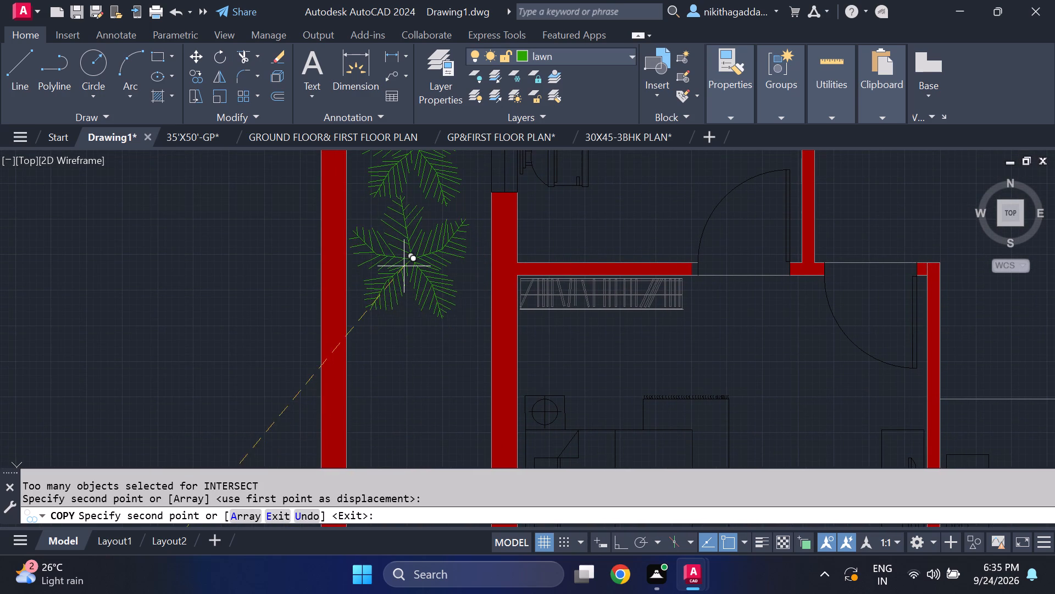
left_click(414, 262)
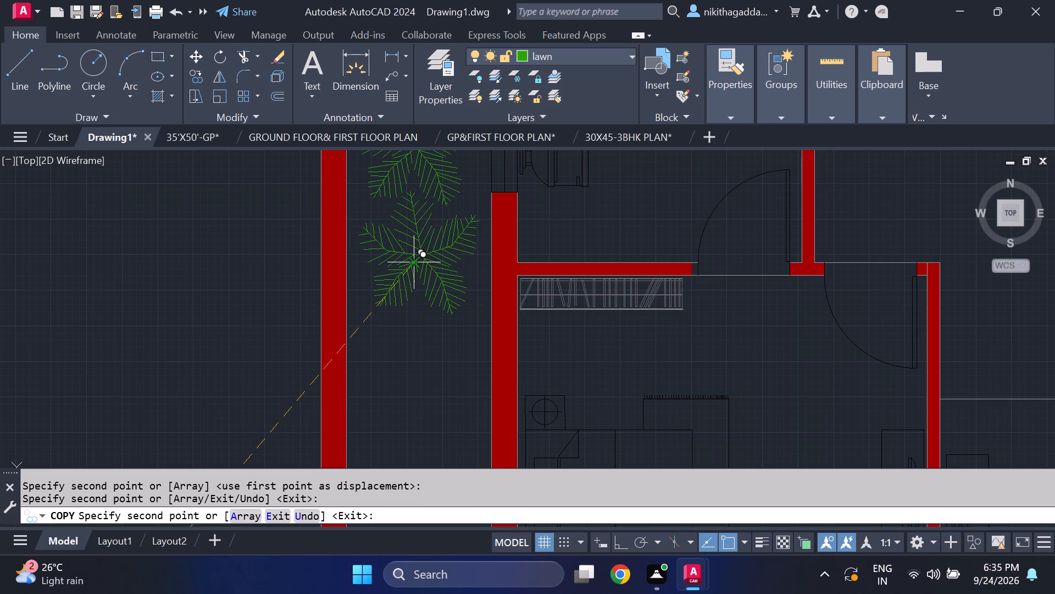
Place three more copies of the tree down the side strip beside the bedroom, ending just above the parking area outline.
scroll(410, 309, "down", 3)
scroll(409, 359, "up", 1)
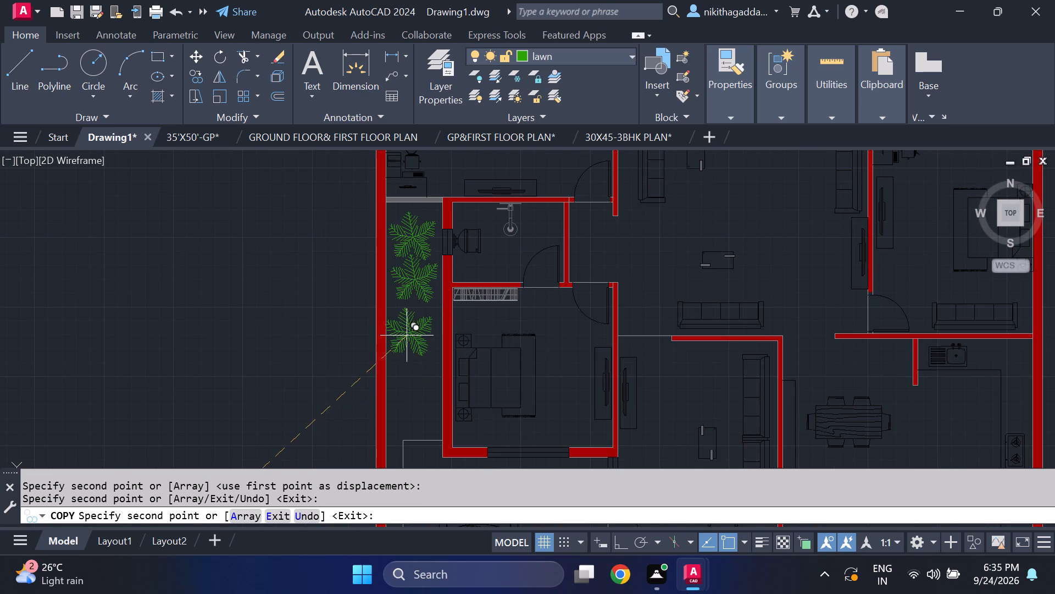
left_click(413, 328)
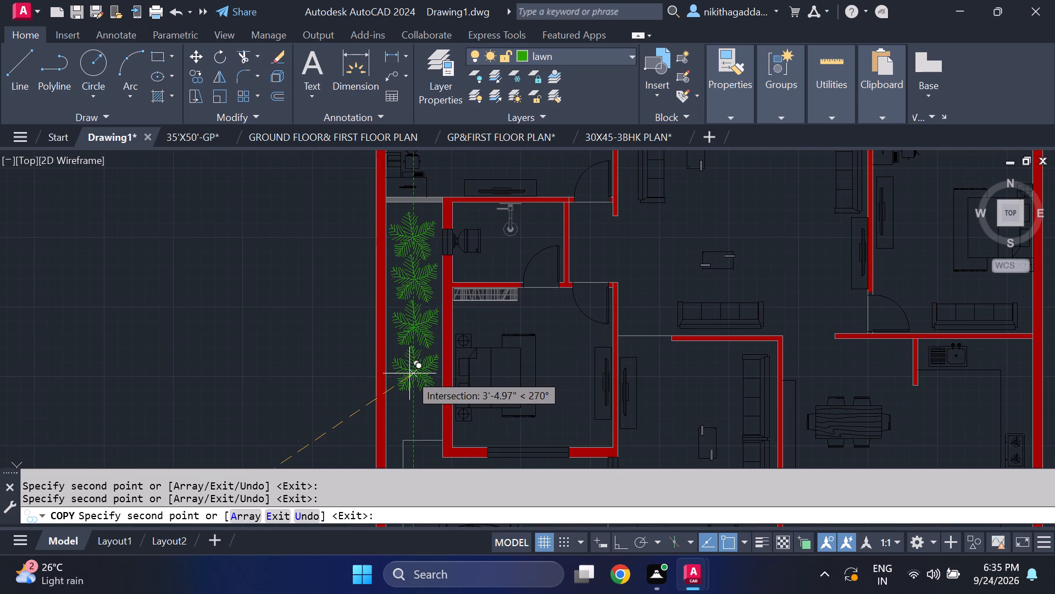
left_click(410, 373)
scroll(413, 412, "up", 2)
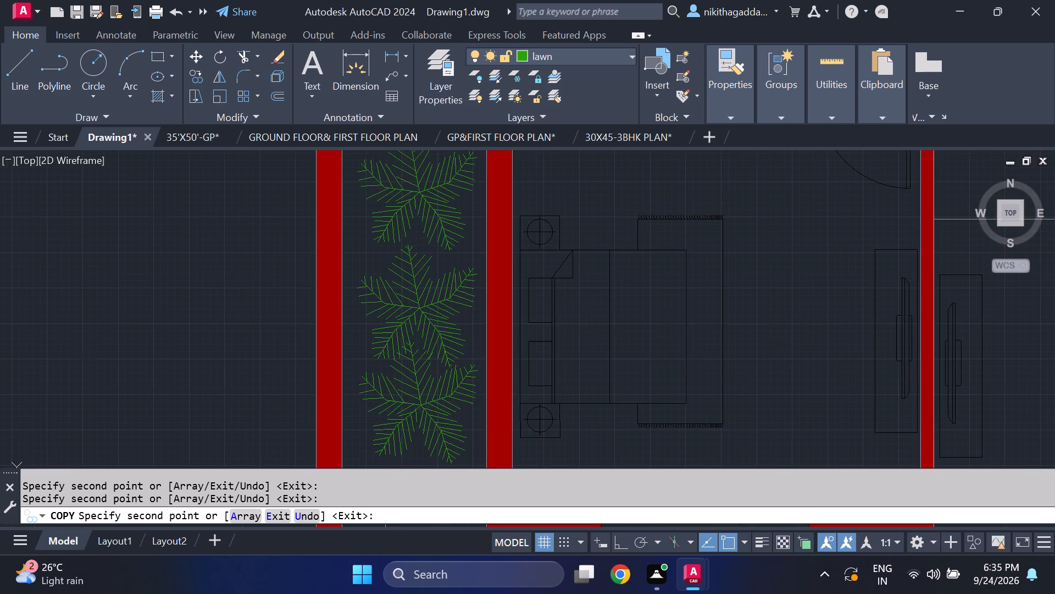
middle_click_drag(417, 419, 399, 354)
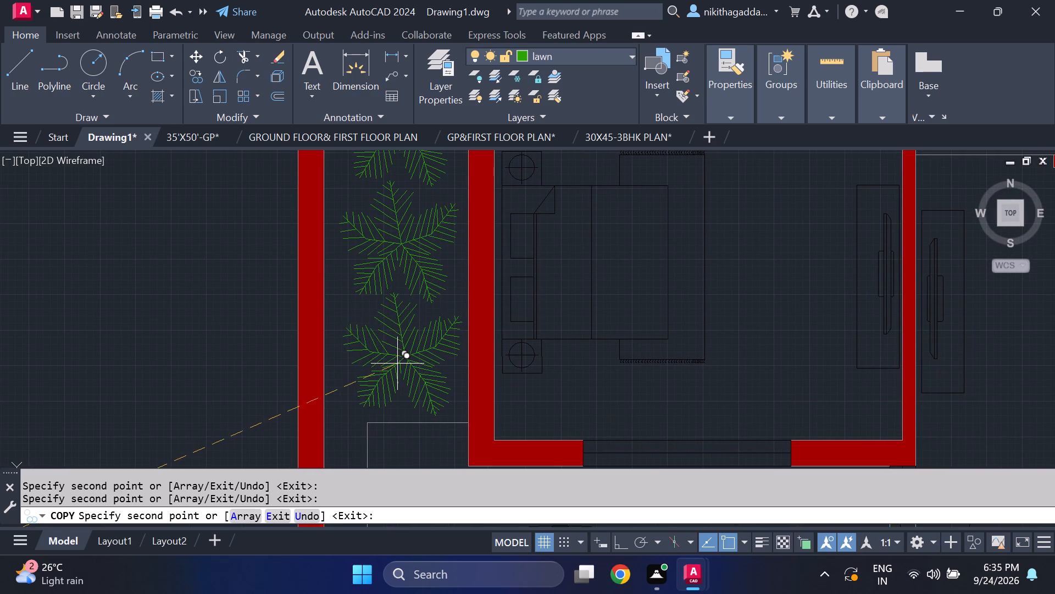
left_click(394, 362)
scroll(402, 361, "down", 4)
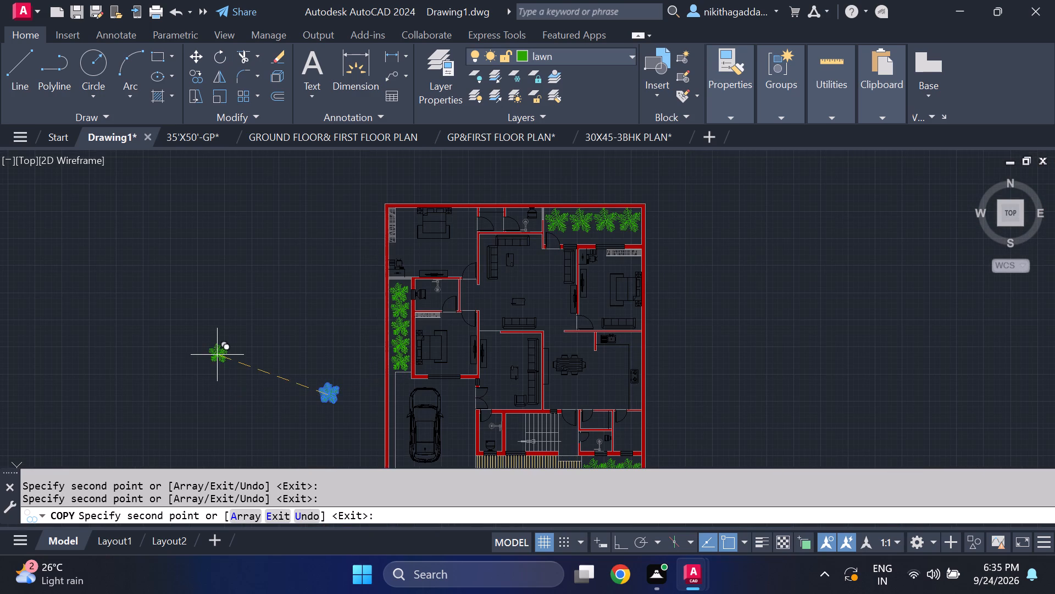
key("Escape")
Delete the spare tree left outside the plan.
left_click_drag(366, 391, 352, 388)
left_click_drag(263, 437, 254, 425)
key("Delete")
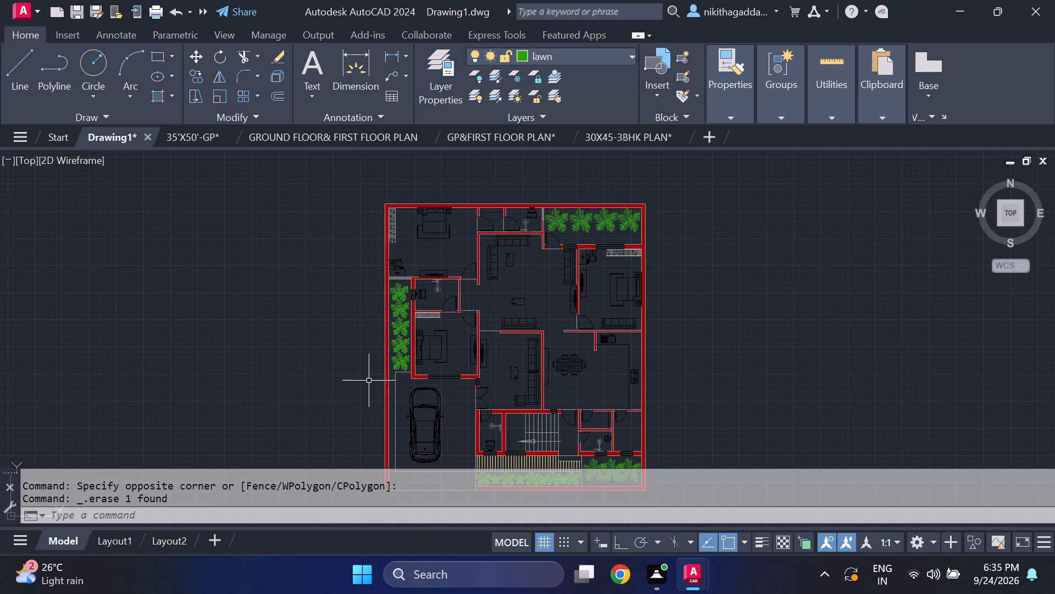
Examine the planted side strip, parking area and front landscaping for overall placement within the floor plan.
scroll(358, 380, "down", 2)
scroll(404, 368, "up", 2)
scroll(294, 350, "up", 3)
scroll(437, 383, "down", 2)
scroll(347, 370, "up", 3)
middle_click_drag(528, 392, 441, 313)
scroll(430, 310, "down", 2)
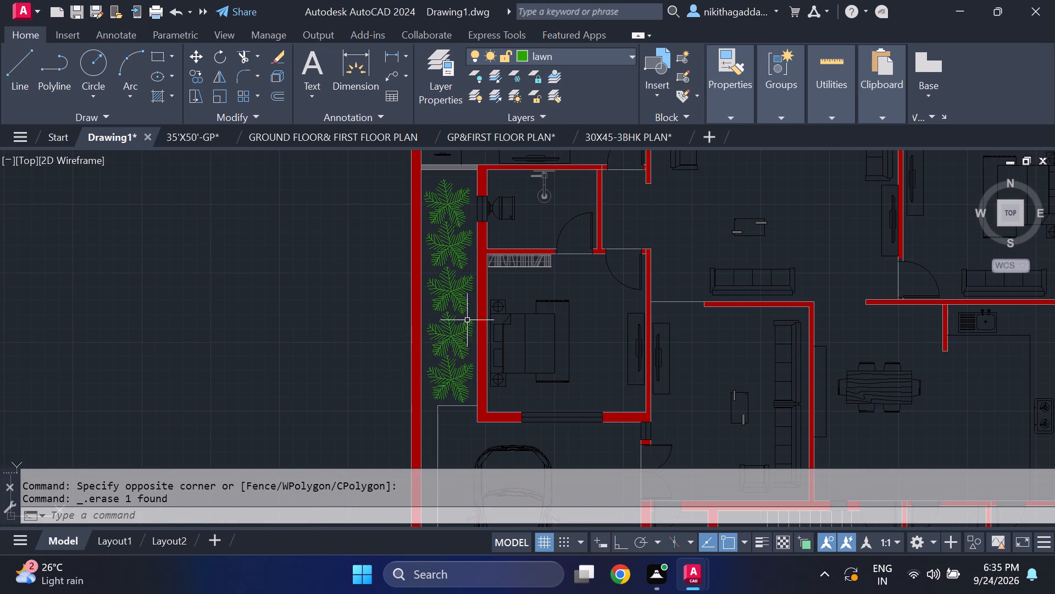
scroll(458, 289, "up", 1)
middle_click_drag(457, 275, 296, 271)
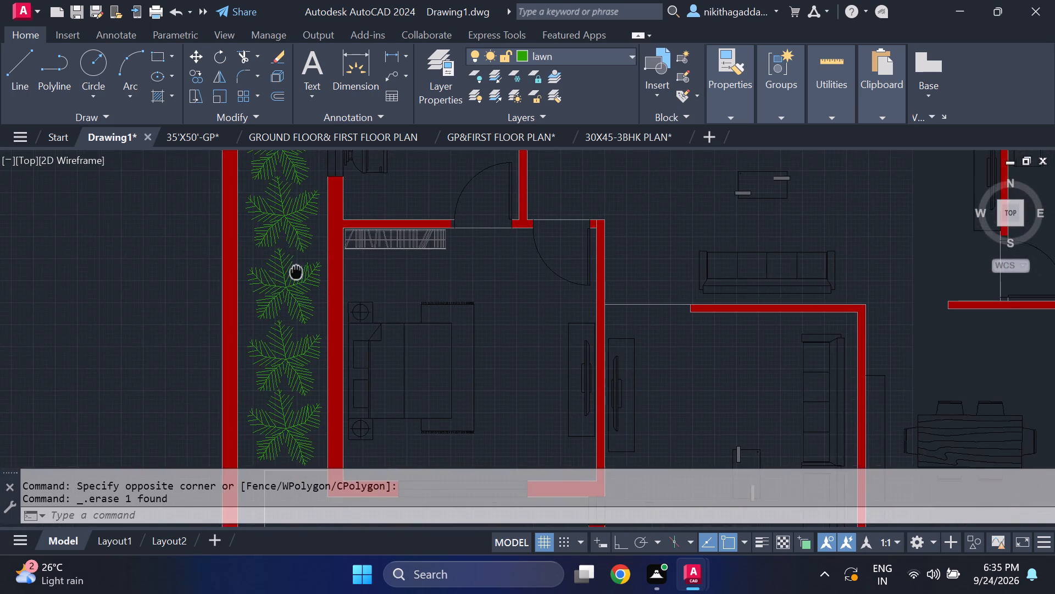
middle_click_drag(296, 271, 384, 296)
scroll(274, 337, "down", 1)
middle_click_drag(505, 397, 435, 326)
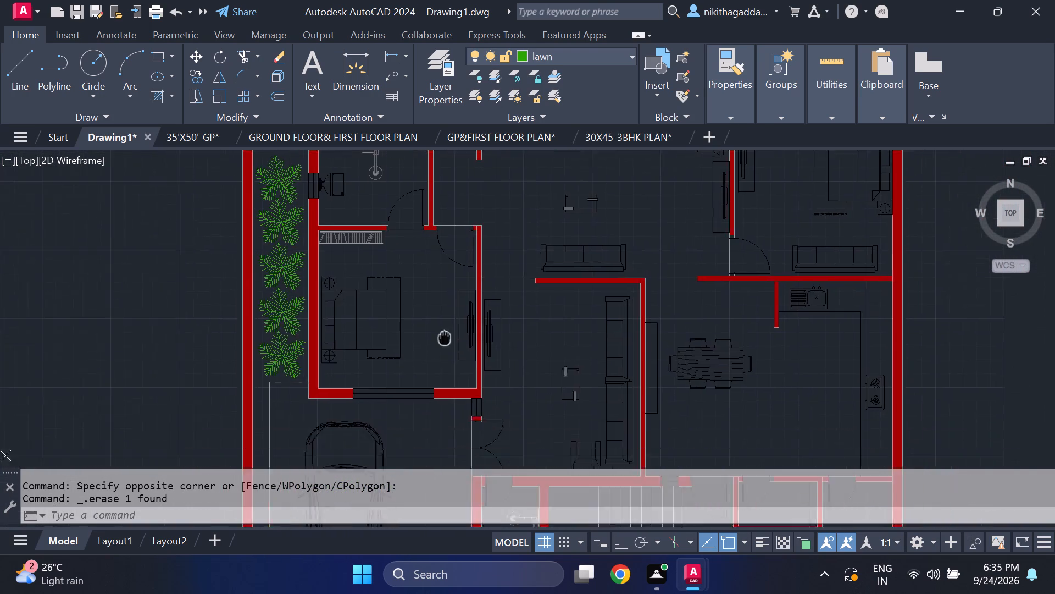
middle_click_drag(435, 326, 224, 264)
scroll(292, 296, "down", 1)
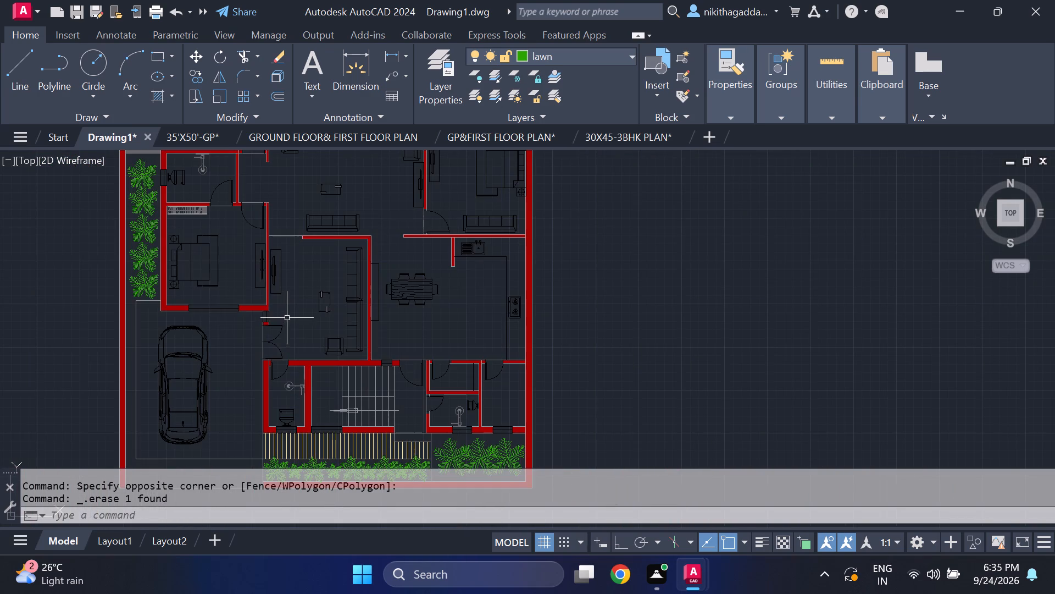
middle_click_drag(221, 364, 291, 278)
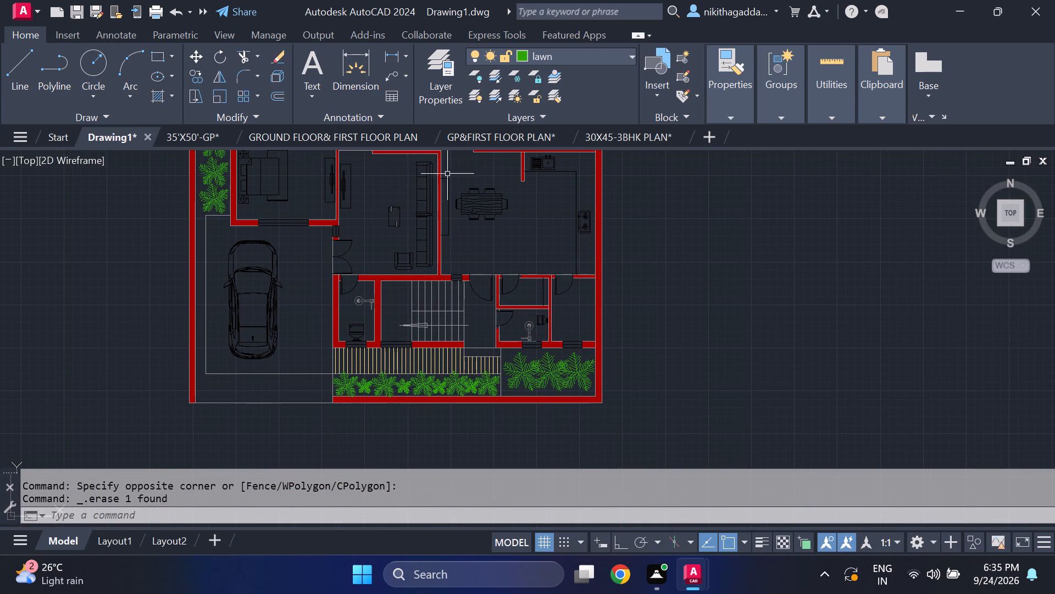
Change the text layer's colour to index 250 and make text the current layer.
left_click(607, 64)
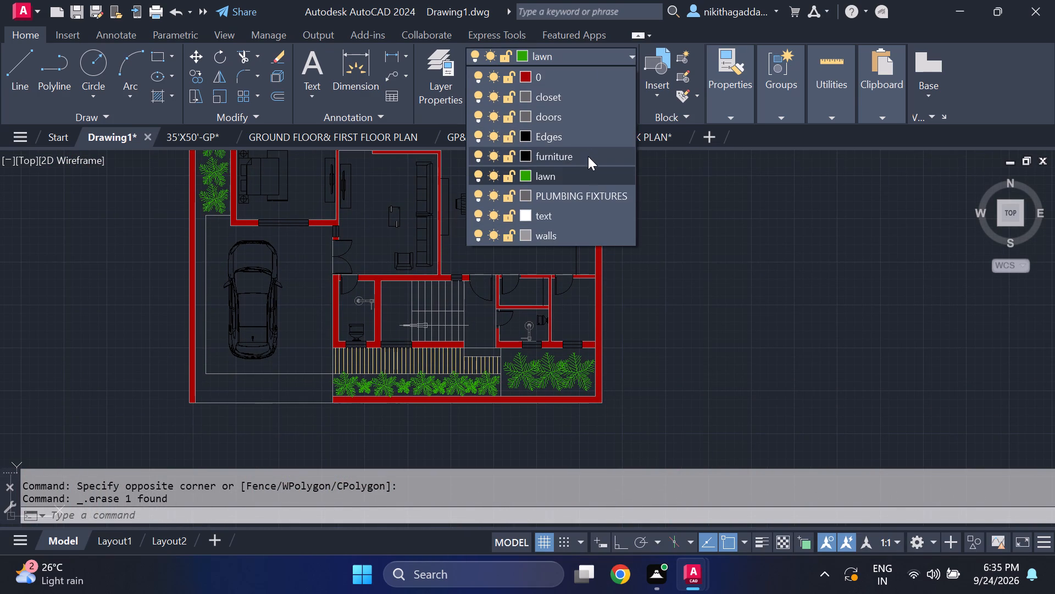
left_click(521, 215)
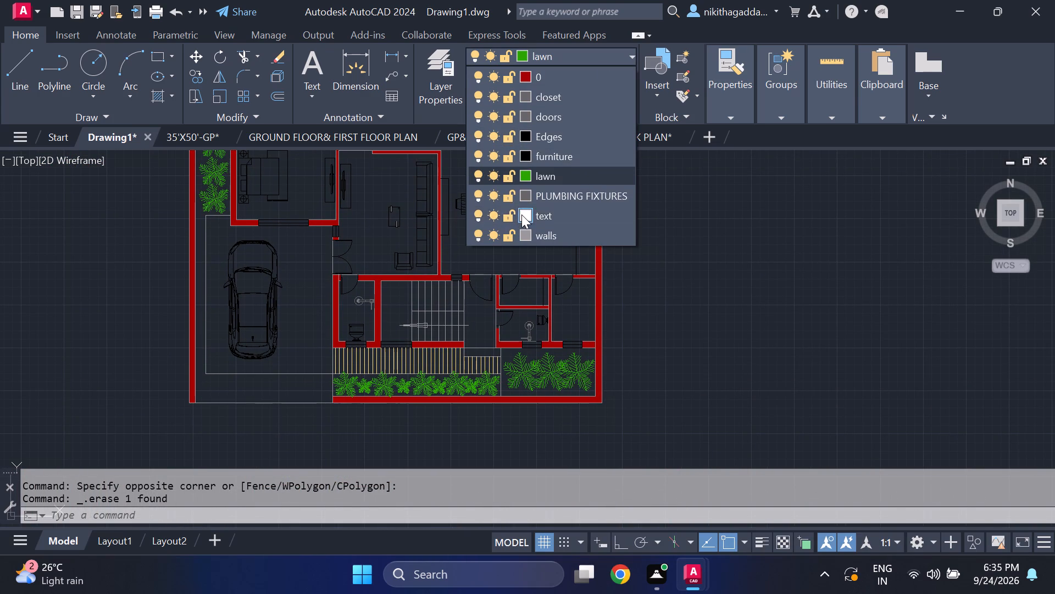
left_click(349, 228)
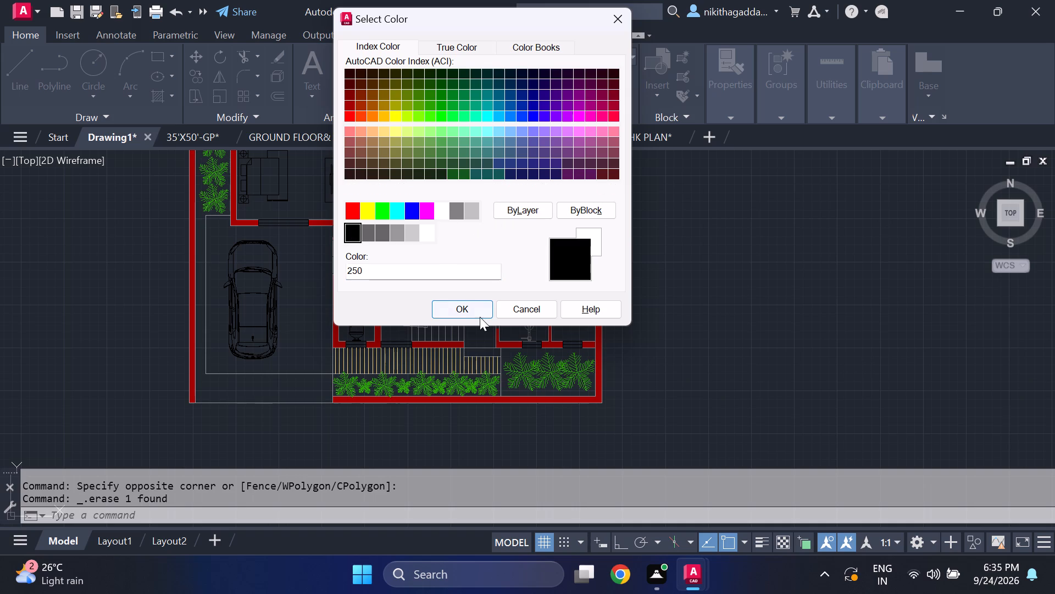
left_click(479, 313)
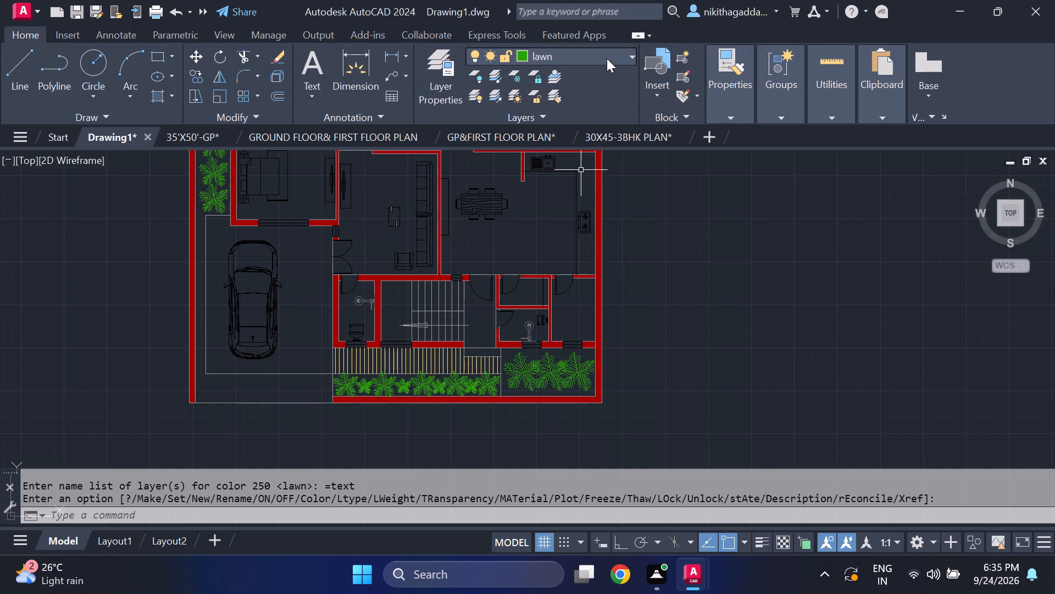
left_click(607, 58)
left_click_drag(548, 212, 539, 207)
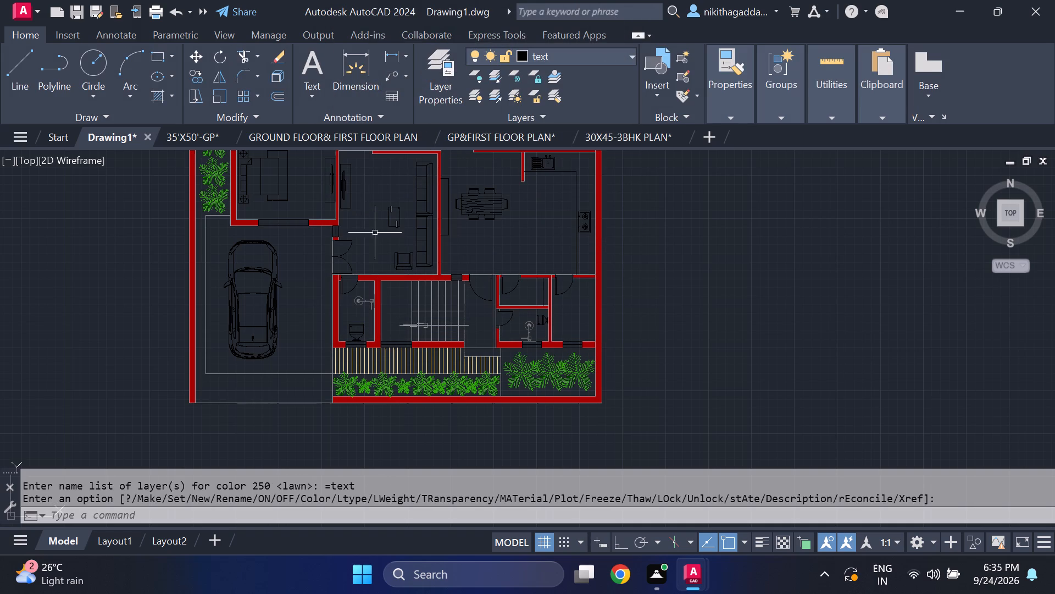
Add the single-line label PORCH beside the car in the parking area, with text height 6 and rotation 0.
middle_click_drag(380, 267, 471, 250)
scroll(371, 271, "up", 2)
scroll(391, 280, "down", 3)
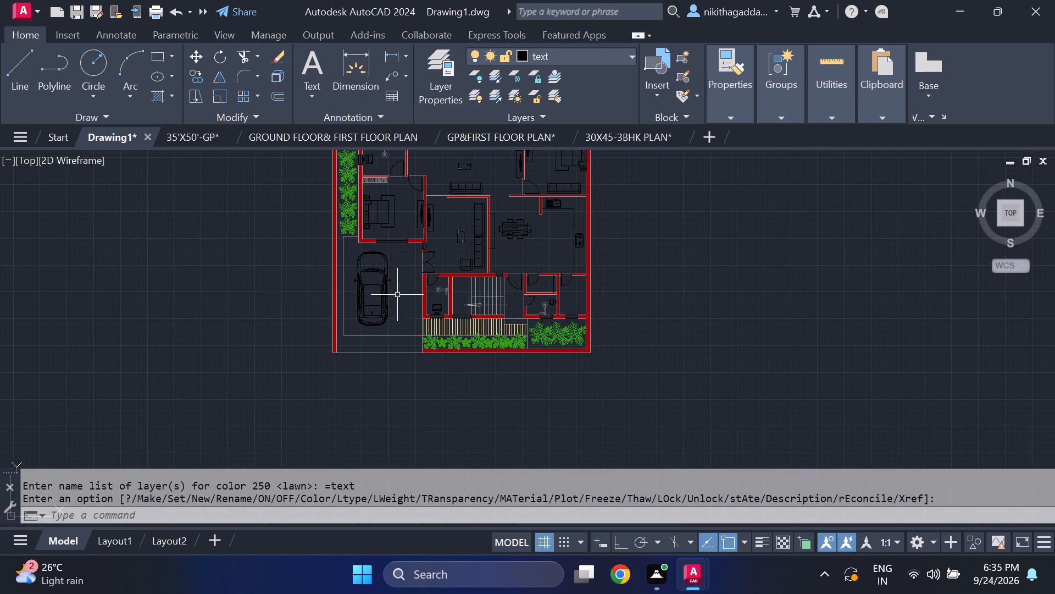
middle_click_drag(431, 256, 418, 350)
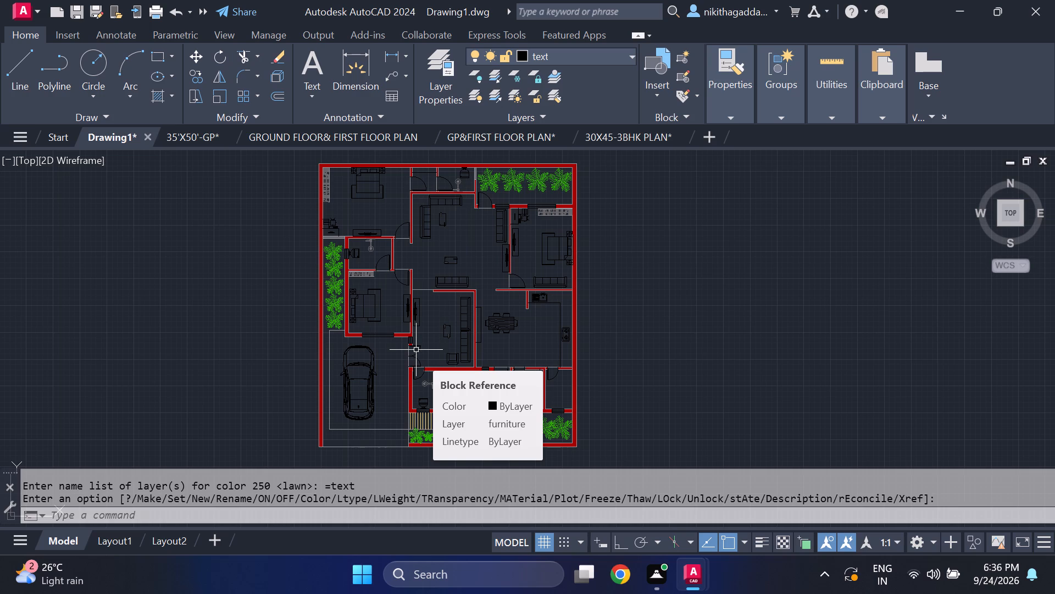
scroll(395, 322, "up", 1)
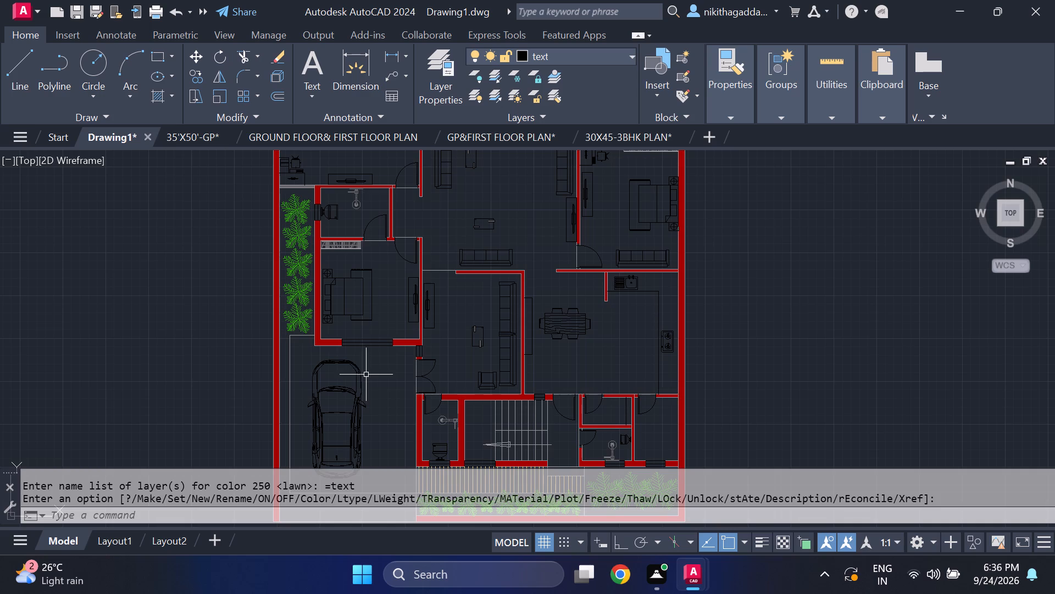
middle_click_drag(367, 375, 403, 369)
middle_click_drag(406, 386, 412, 324)
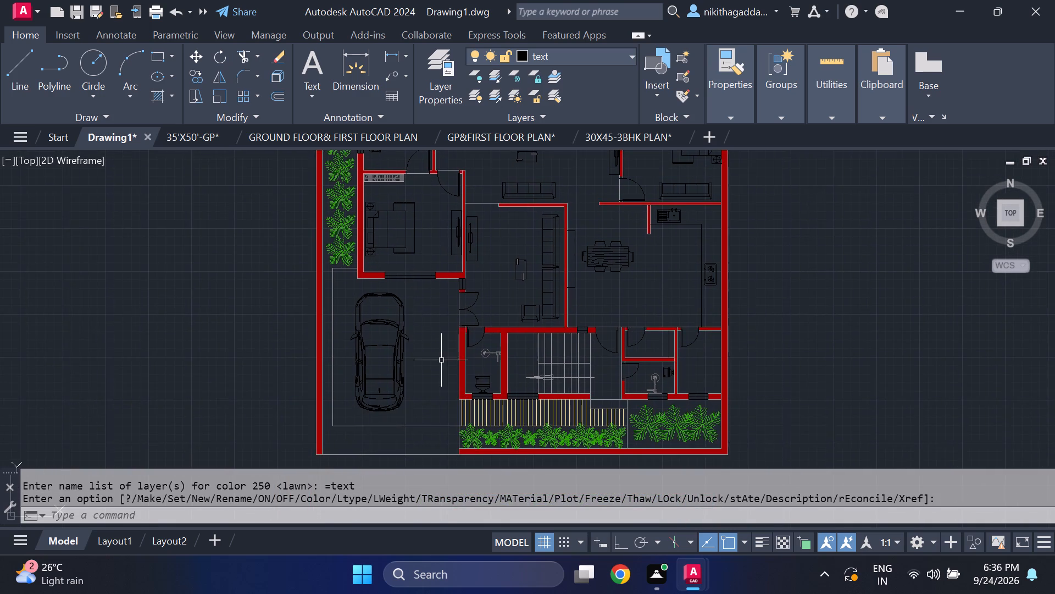
scroll(445, 365, "up", 2)
type("dt")
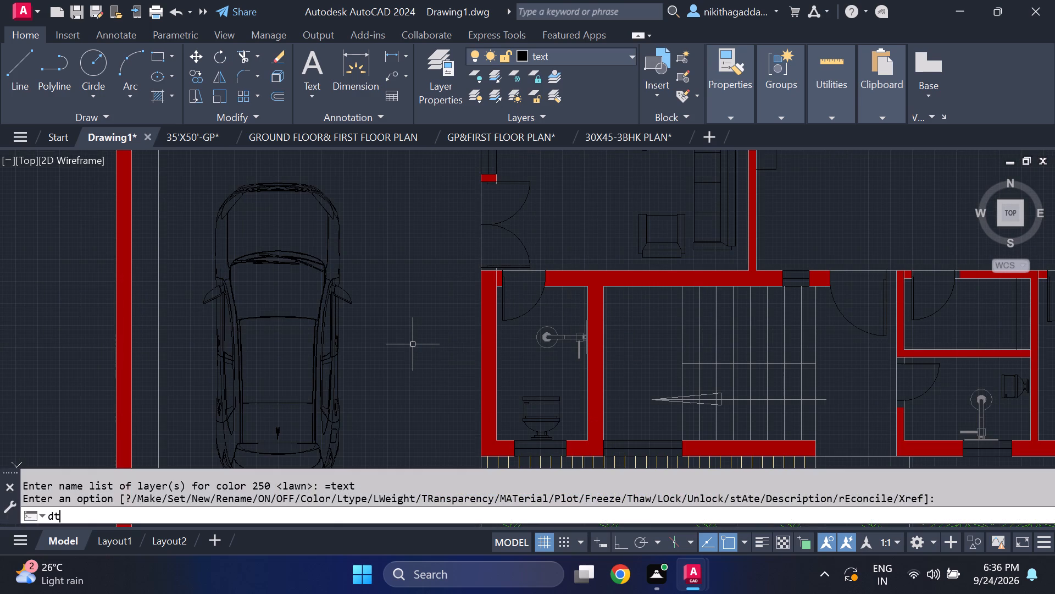
key("Return")
scroll(377, 348, "down", 3)
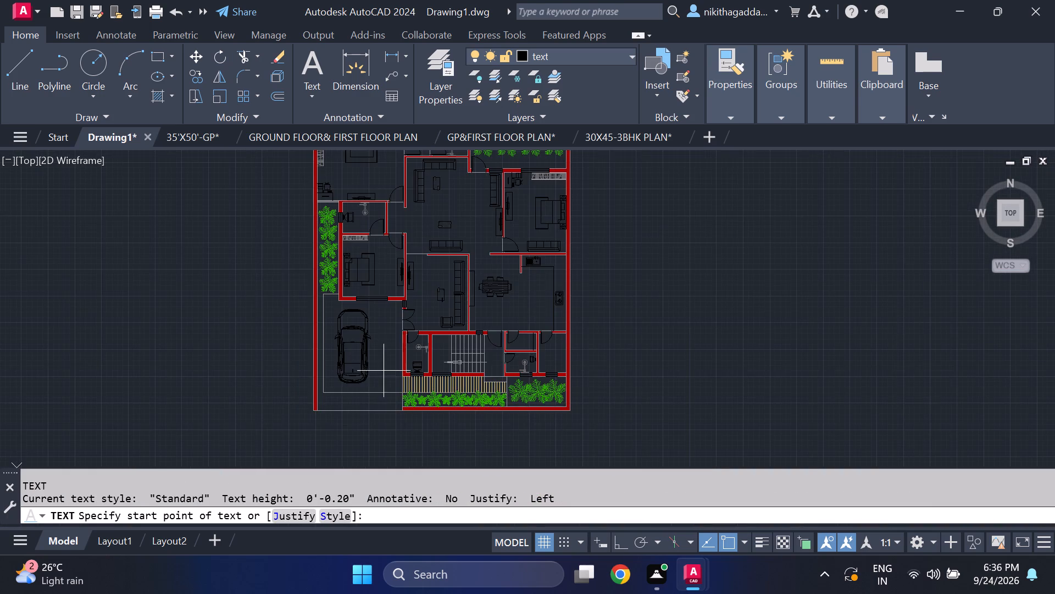
scroll(384, 349, "up", 2)
scroll(349, 314, "up", 2)
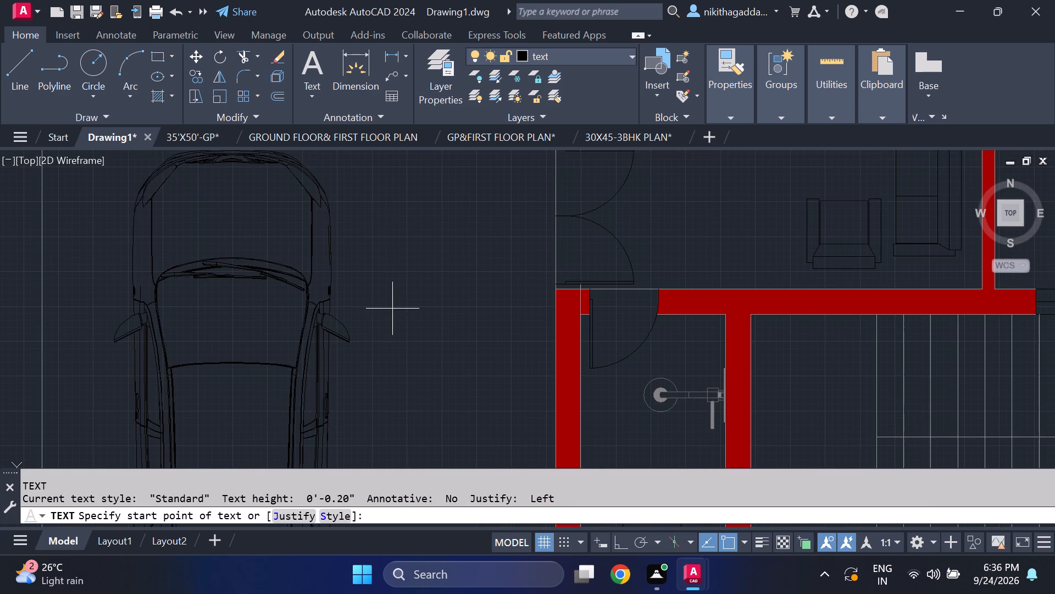
left_click(392, 316)
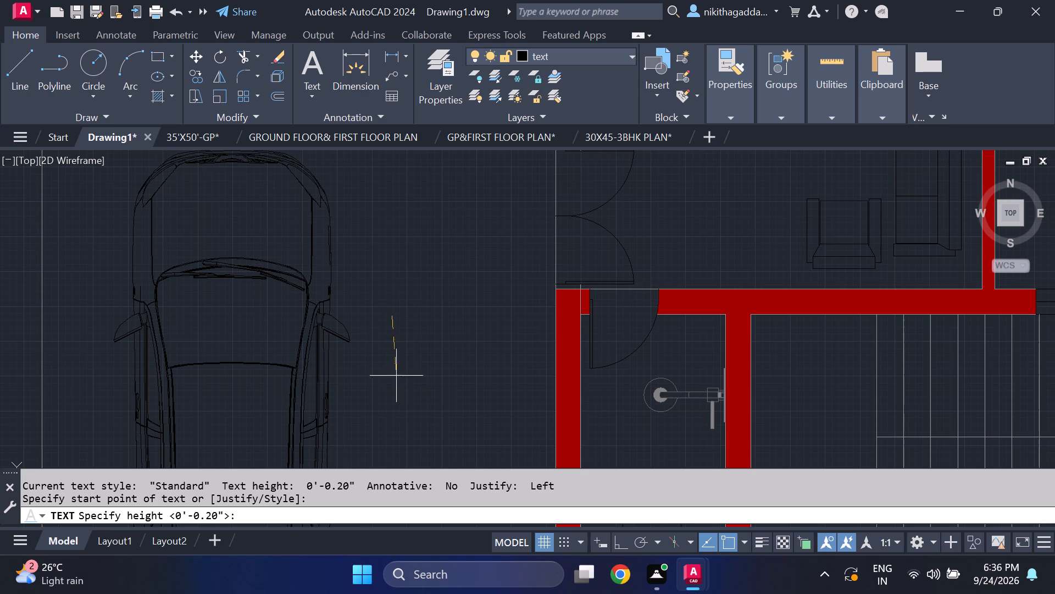
key("6")
key("Return")
key("0")
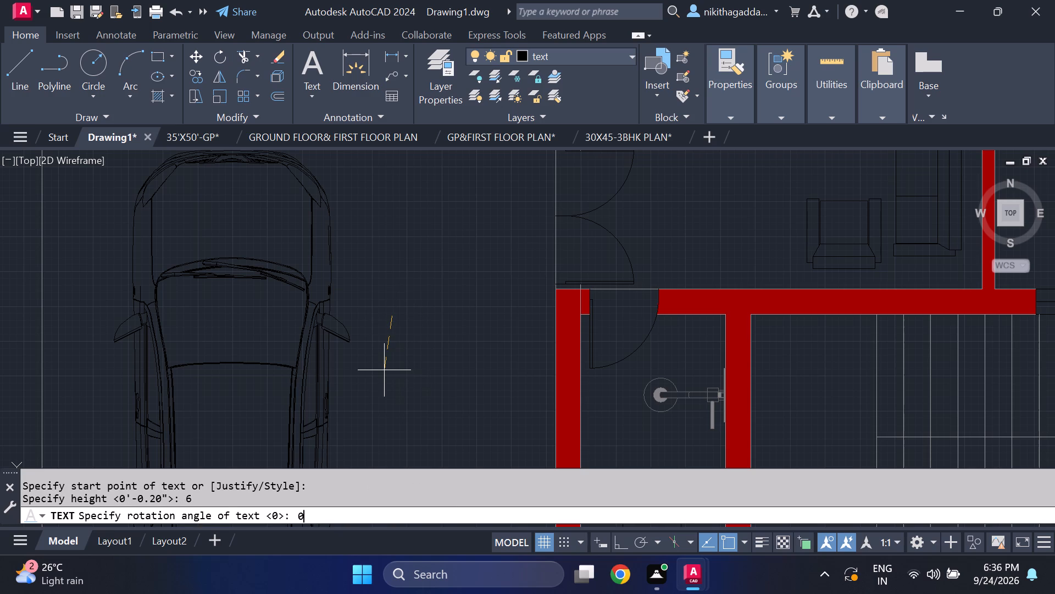
key("Return")
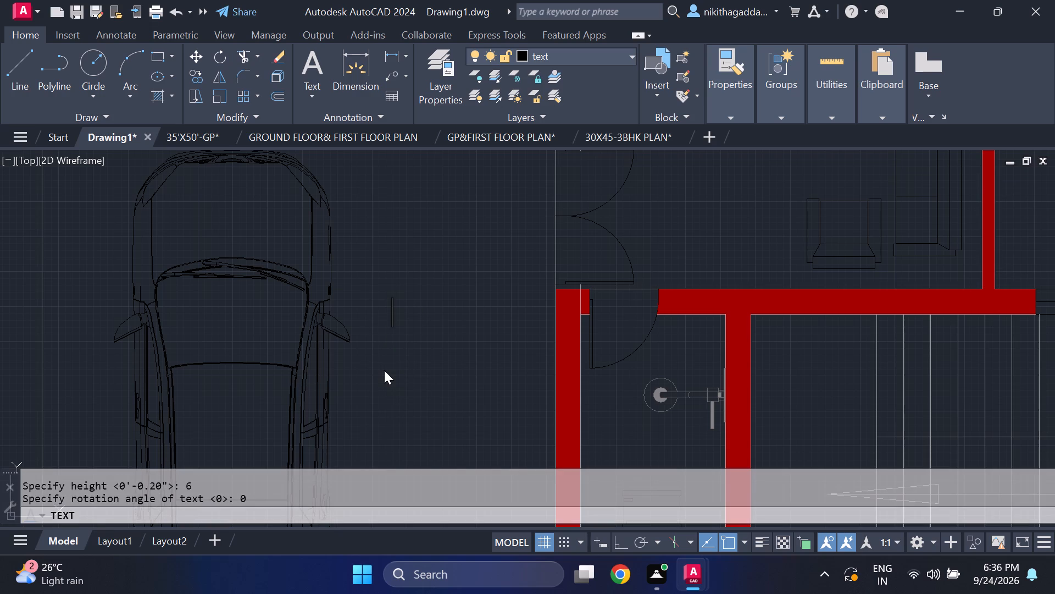
key("bracketleft")
key("BackSpace")
type("po")
key("BackSpace")
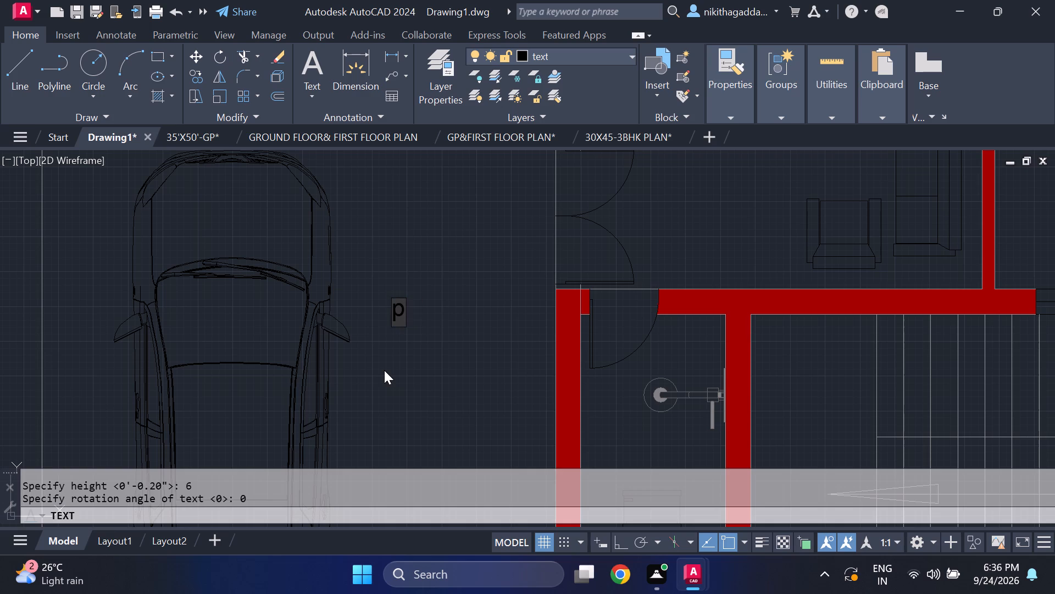
key("BackSpace")
type("PORCH")
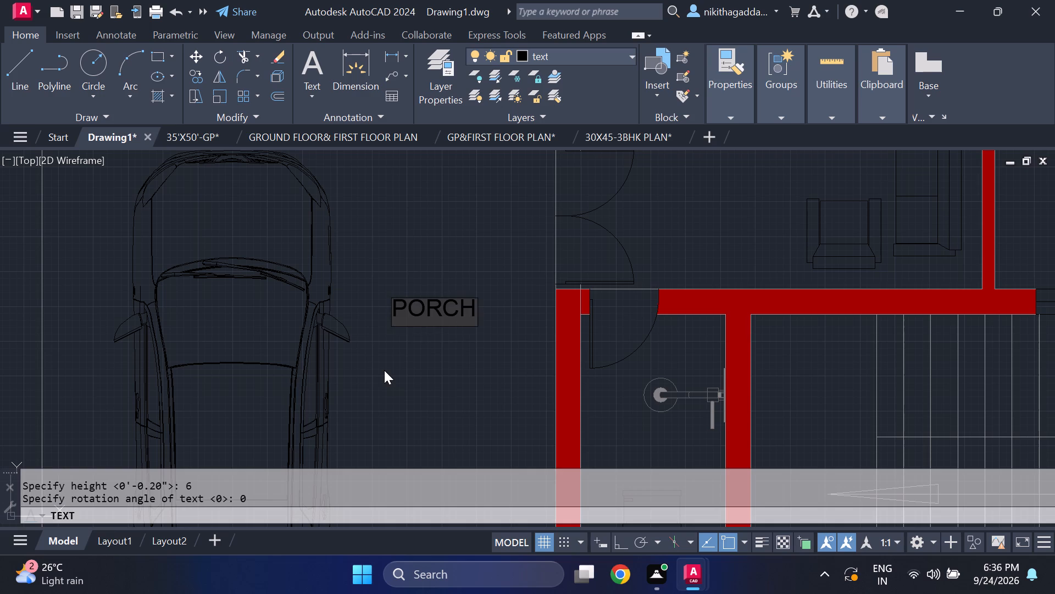
key("Return")
key("Return")
Copy the PORCH label once, placing the copy directly below the original.
scroll(395, 216, "down", 3)
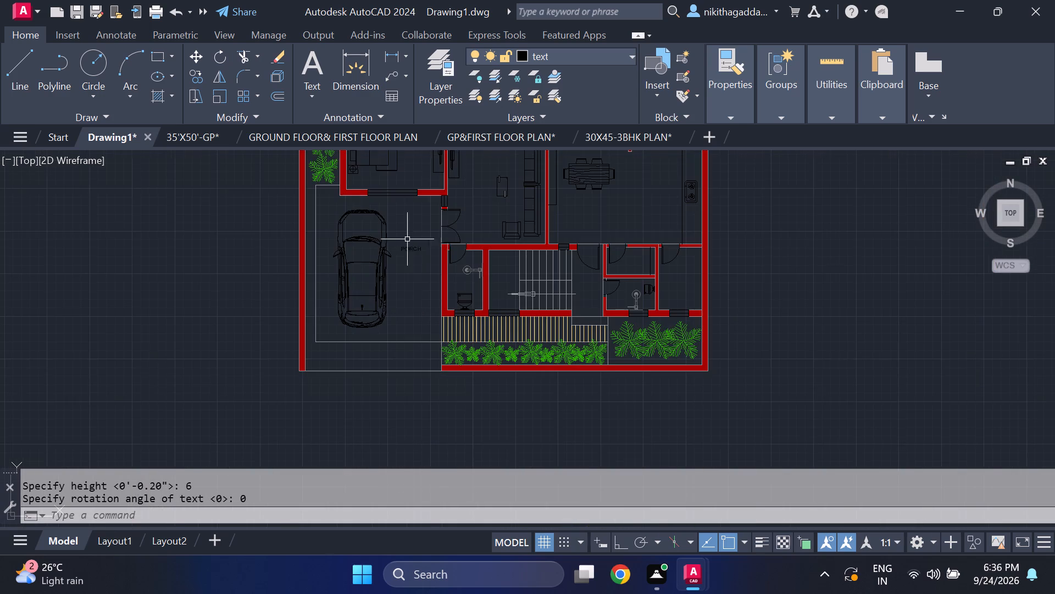
scroll(425, 248, "up", 2)
left_click(417, 228)
left_click(394, 280)
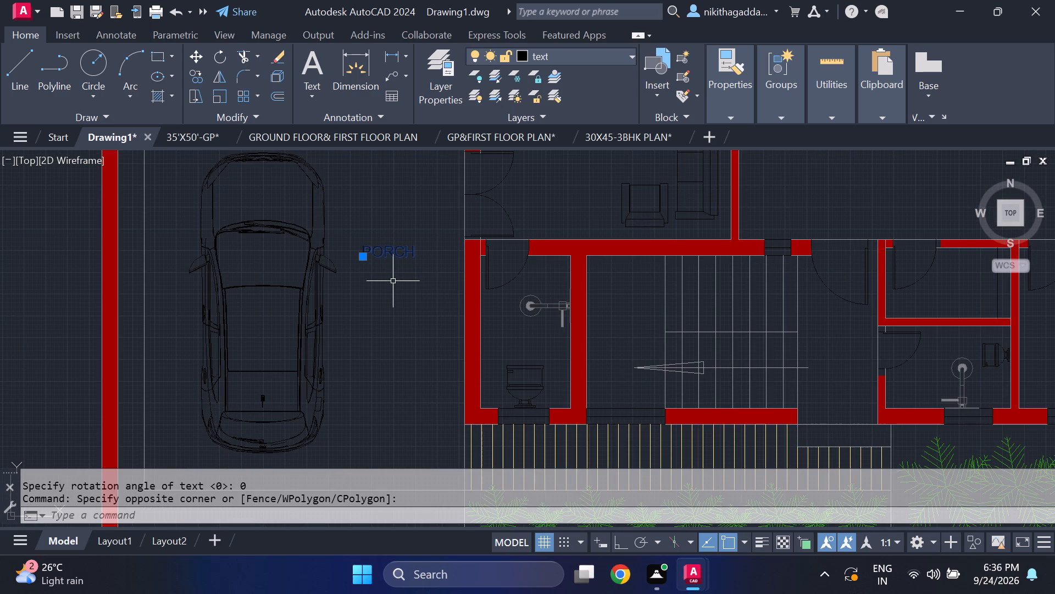
type("CO")
key("Return")
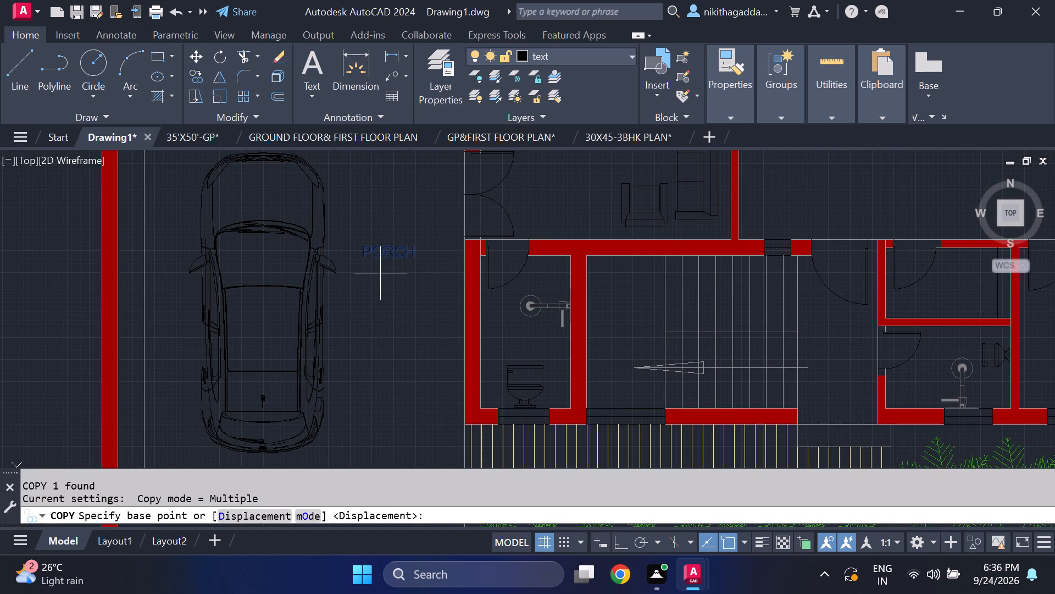
left_click(370, 257)
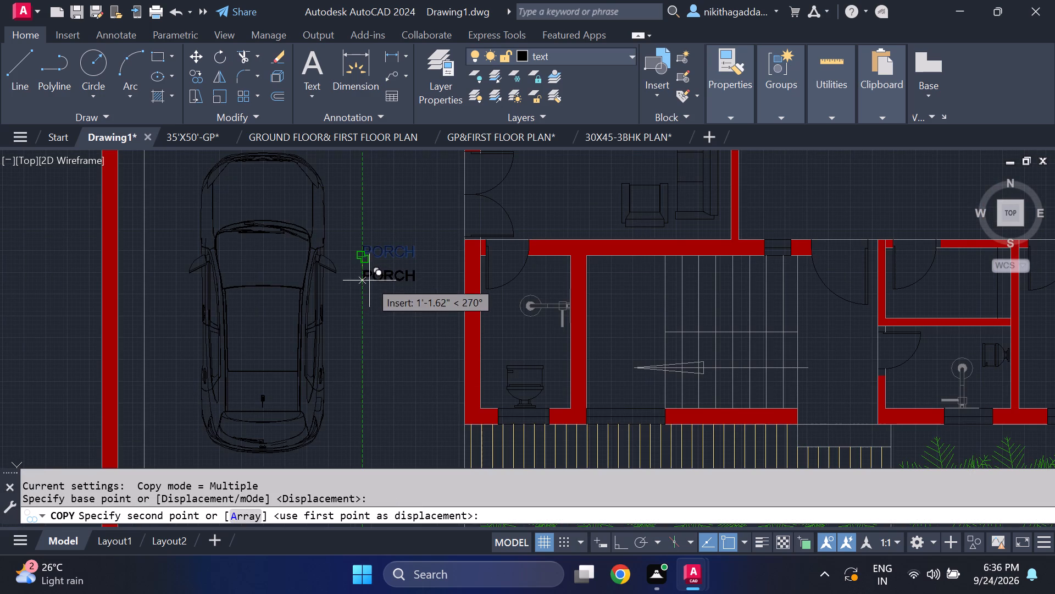
left_click(367, 277)
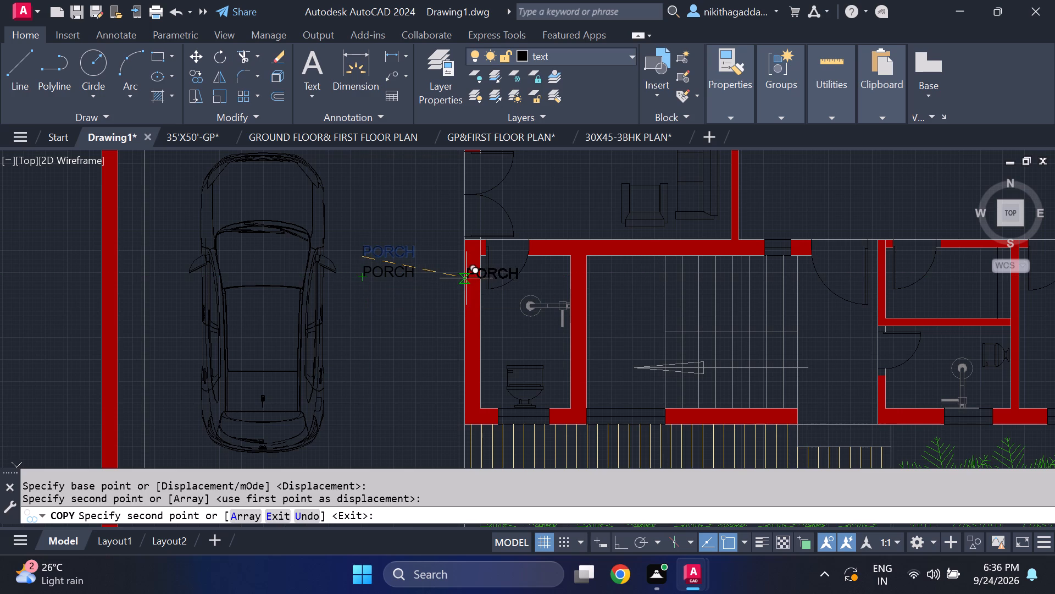
key("Escape")
Change the copied label's text to the porch size 16'8"X22'8".
scroll(372, 262, "up", 2)
double_click(368, 280)
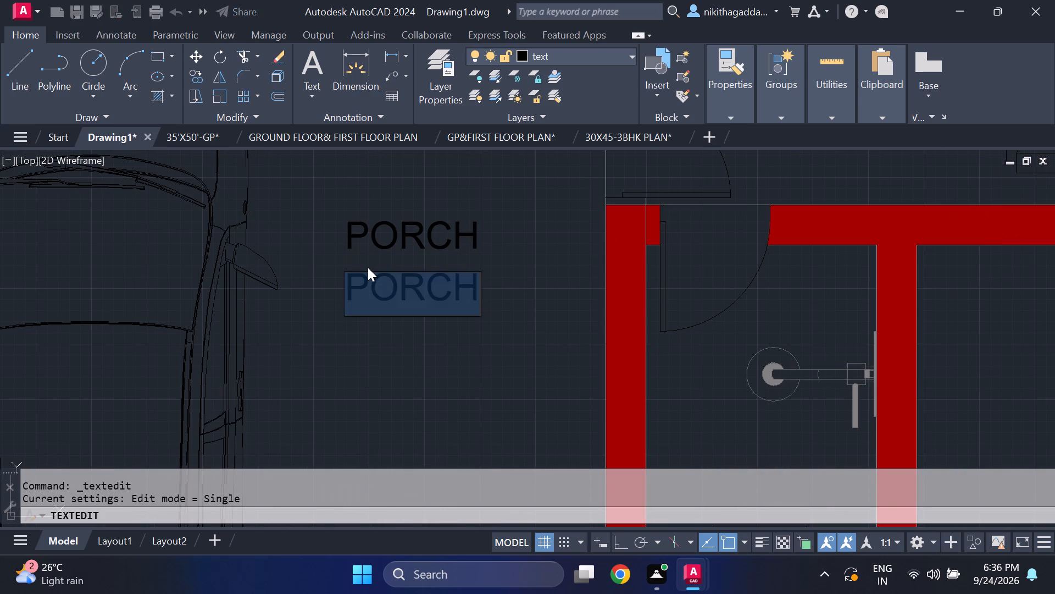
scroll(368, 267, "up", 4)
key("Delete")
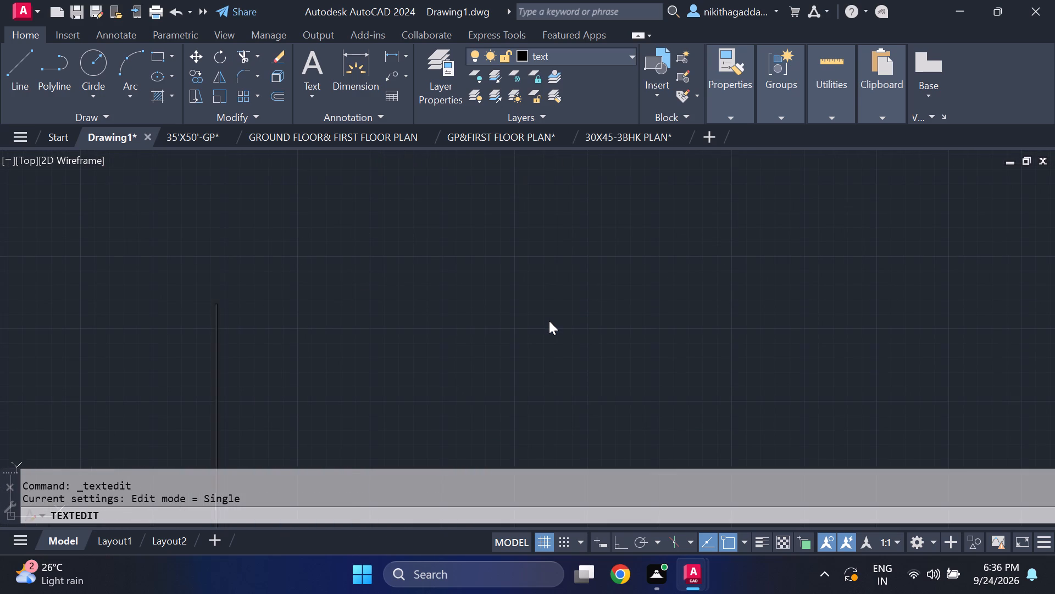
type("16")
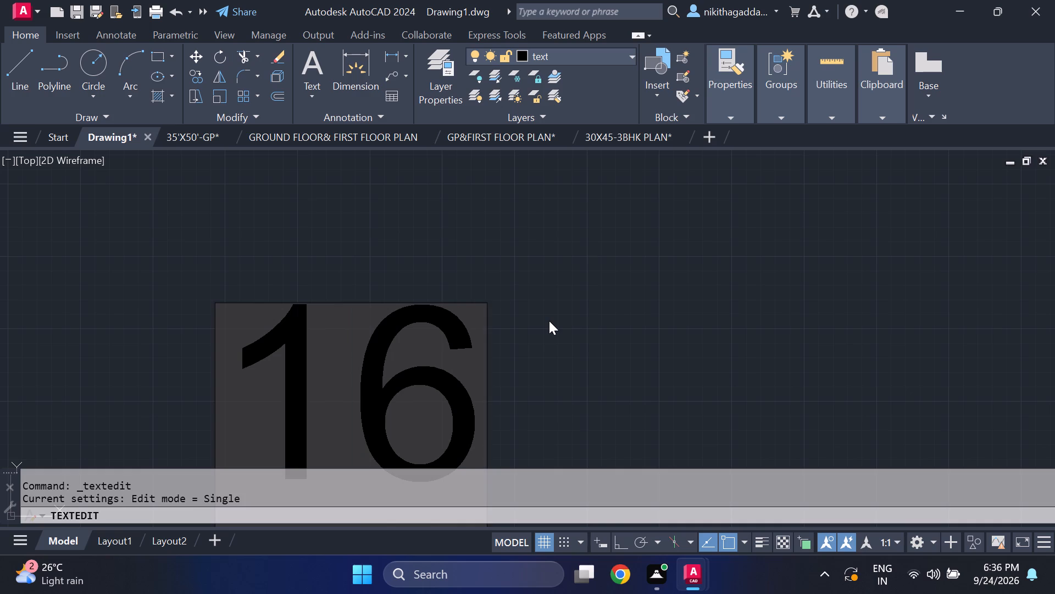
key("apostrophe")
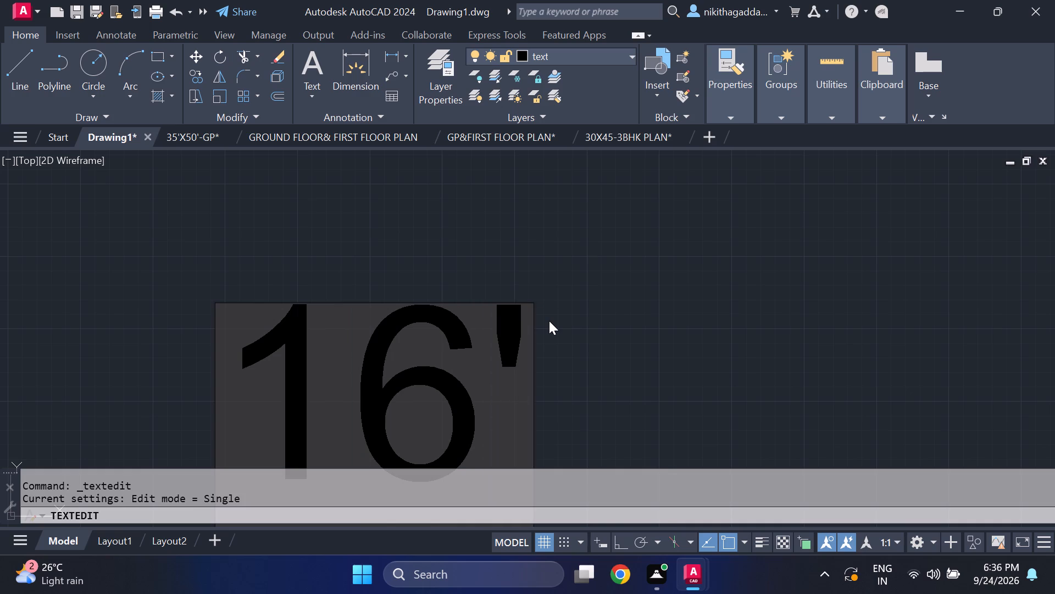
key("8")
key("shift+quotedbl")
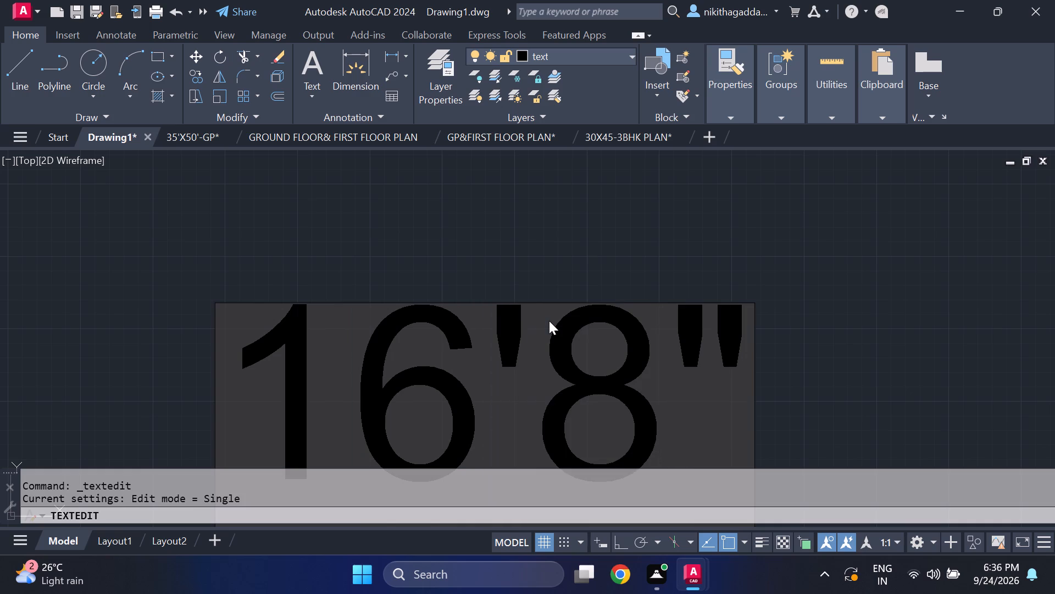
key("x")
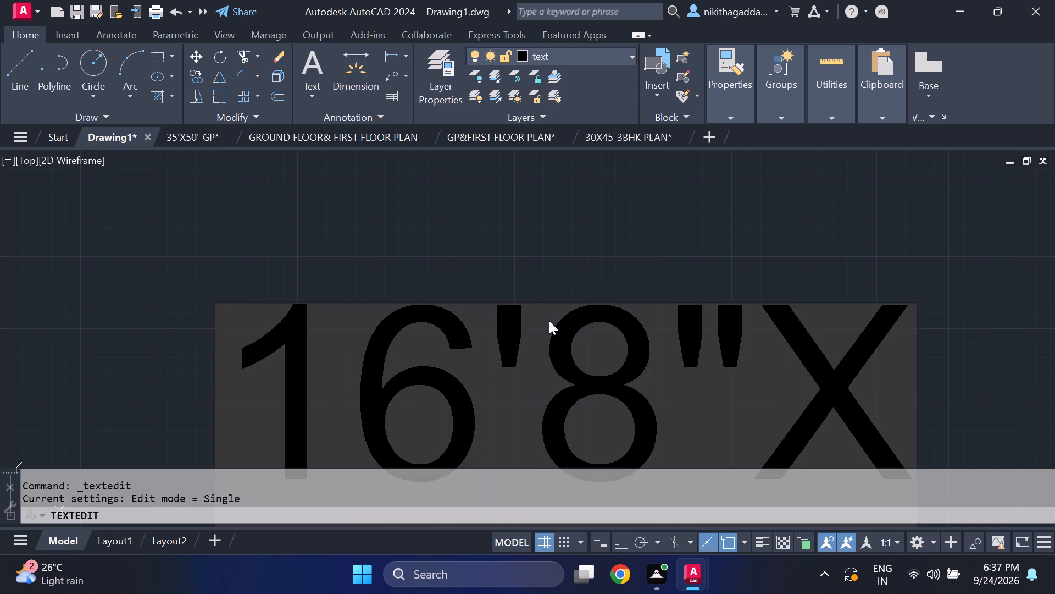
key("2")
key("2")
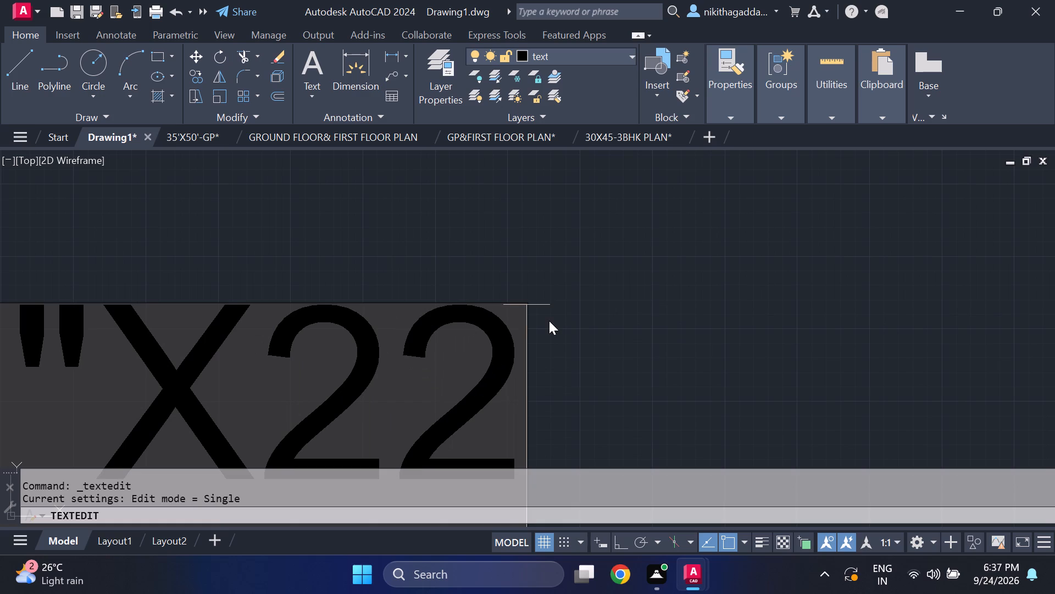
type("'8")
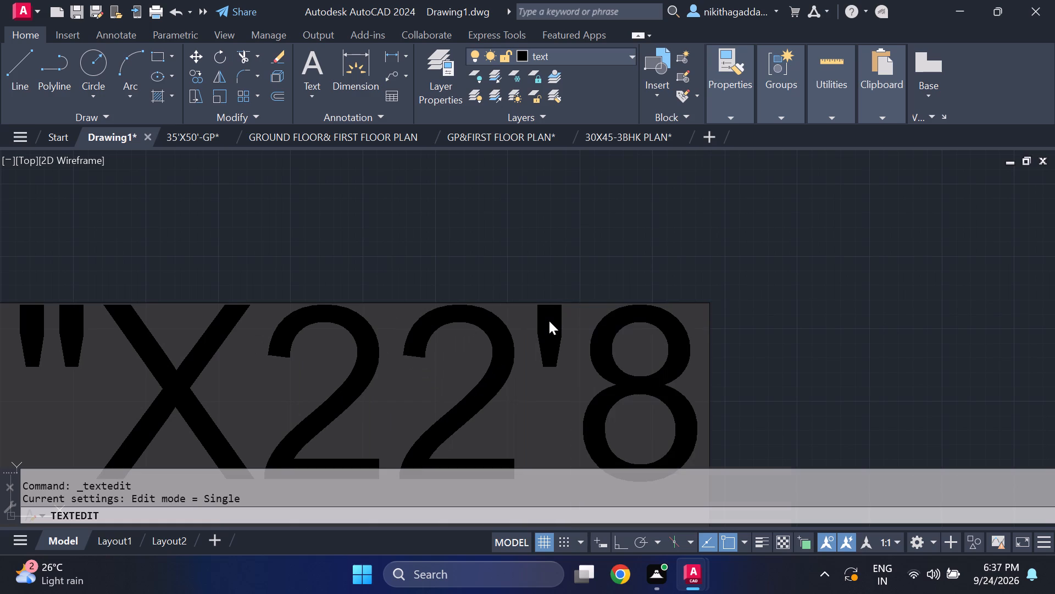
key("shift+quotedbl")
key("Return")
scroll(581, 351, "down", 5)
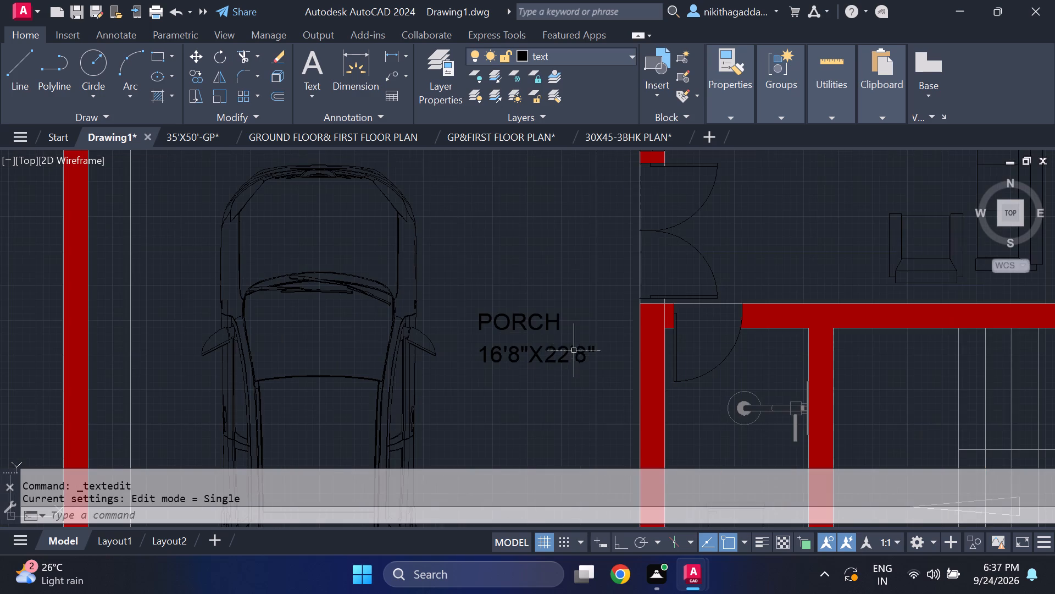
scroll(554, 327, "down", 2)
middle_click_drag(546, 378, 460, 388)
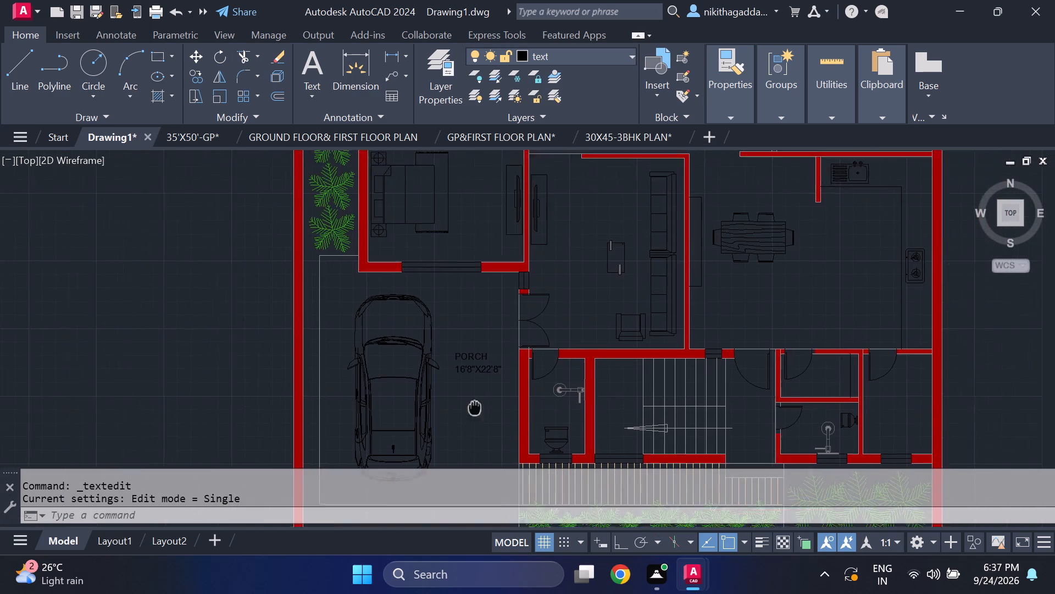
Scale the PORCH name and its size label down together by eye, from a base point at the size label's lower-left corner.
middle_click_drag(460, 388, 426, 274)
scroll(449, 281, "down", 2)
scroll(453, 253, "up", 4)
left_click(442, 256)
left_click(321, 342)
type("SCALE")
key("Return")
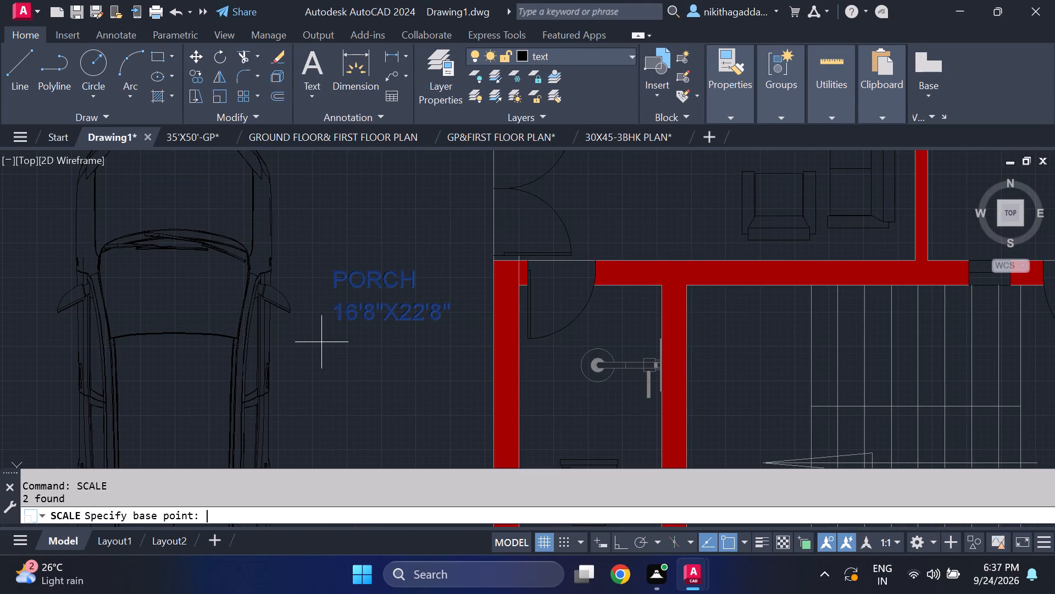
left_click(331, 322)
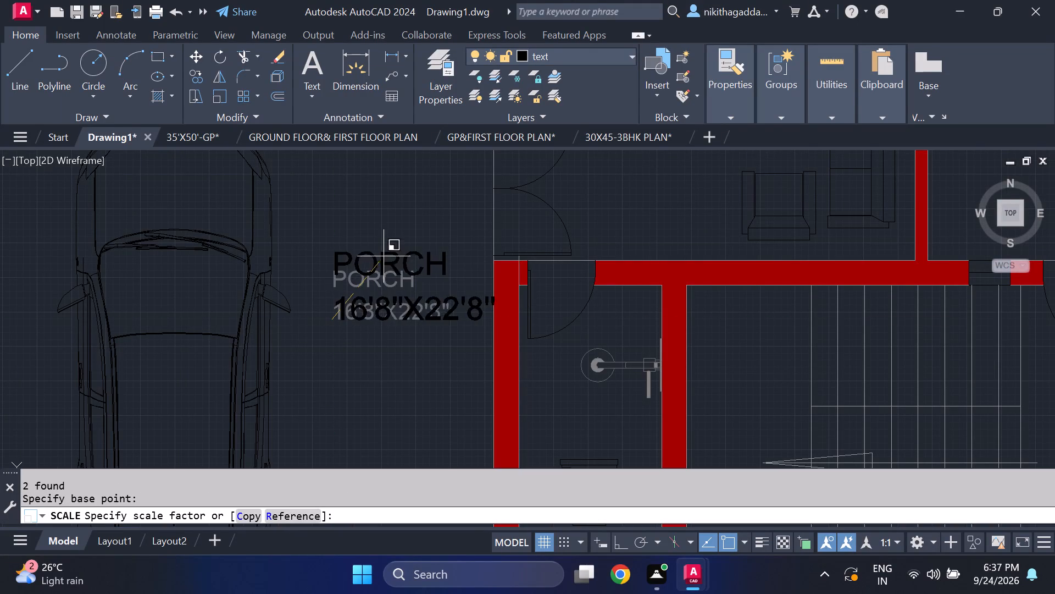
left_click(367, 260)
Scale the two porch labels up together by eye, from a base point beside the start of the word PORCH.
left_click_drag(378, 279, 374, 289)
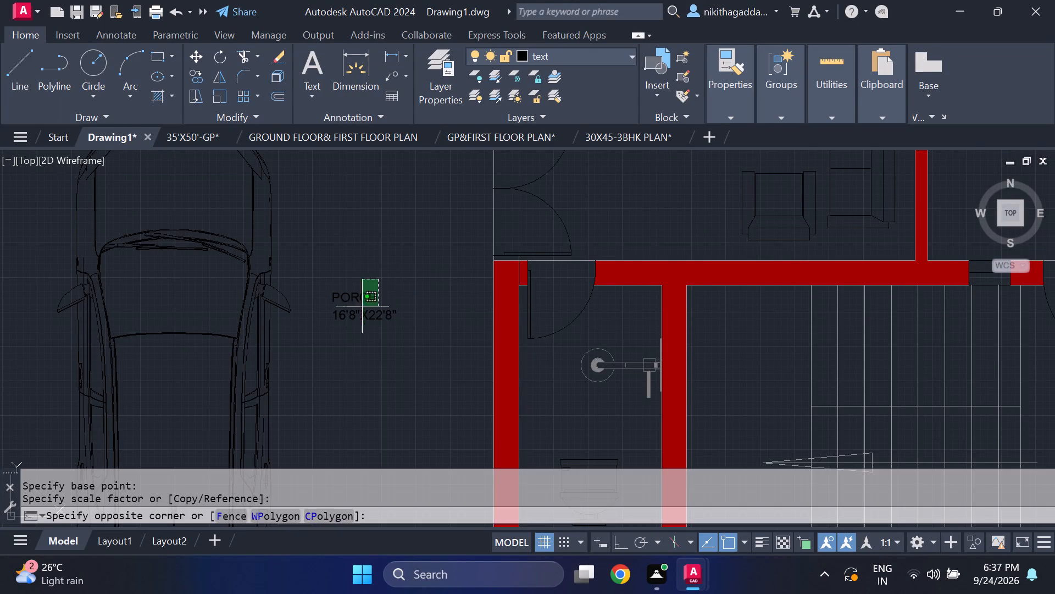
left_click(313, 351)
type("SCALE")
key("Return")
scroll(371, 294, "up", 1)
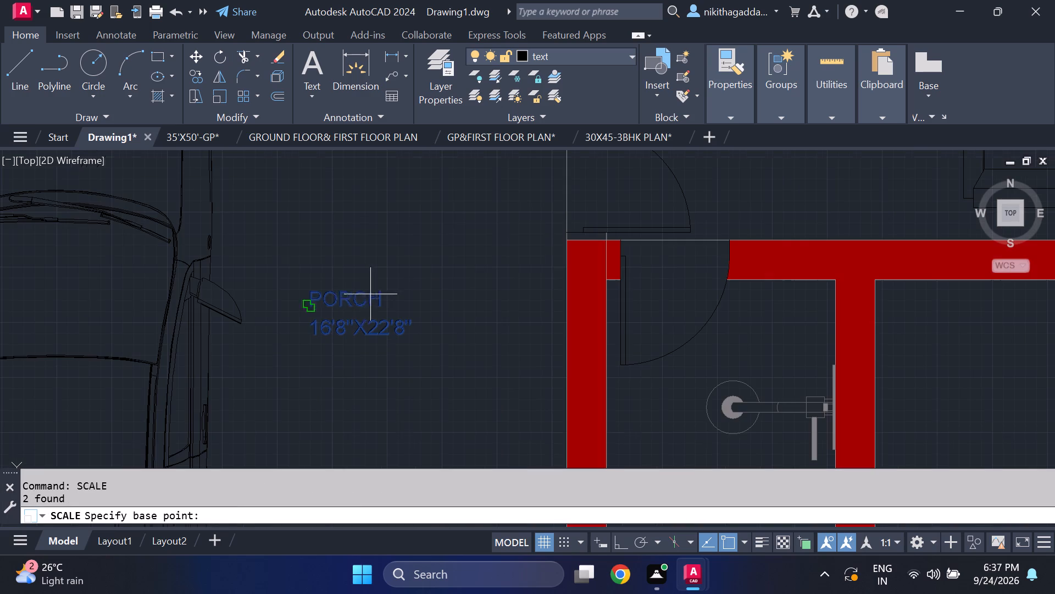
left_click(314, 305)
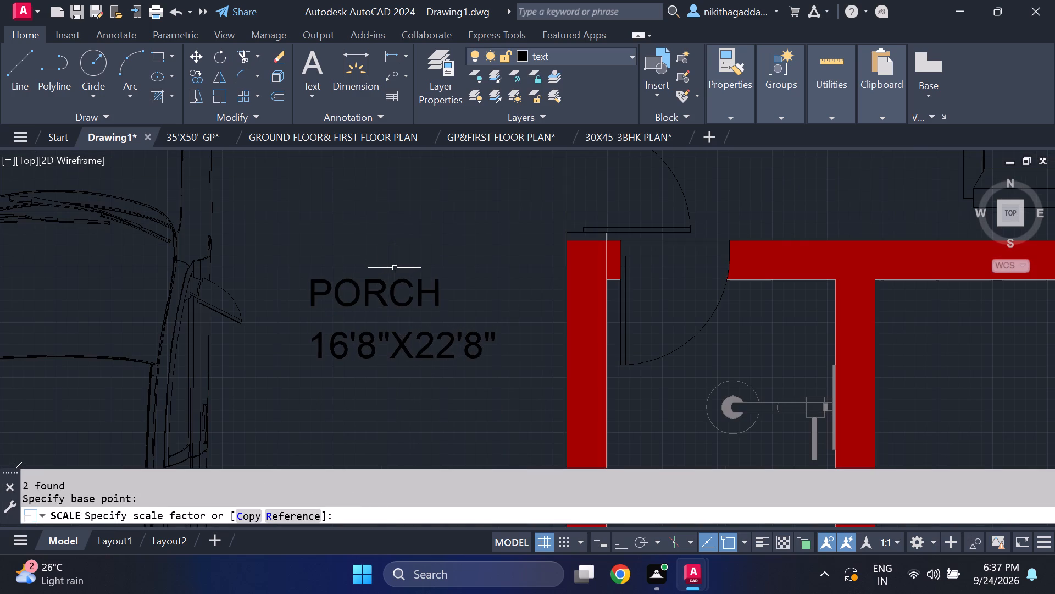
left_click(395, 268)
Copy the porch name and size pair into the room beside the entrance doors, the central sofa hall and the kitchen.
scroll(426, 267, "down", 4)
middle_click_drag(430, 307, 426, 347)
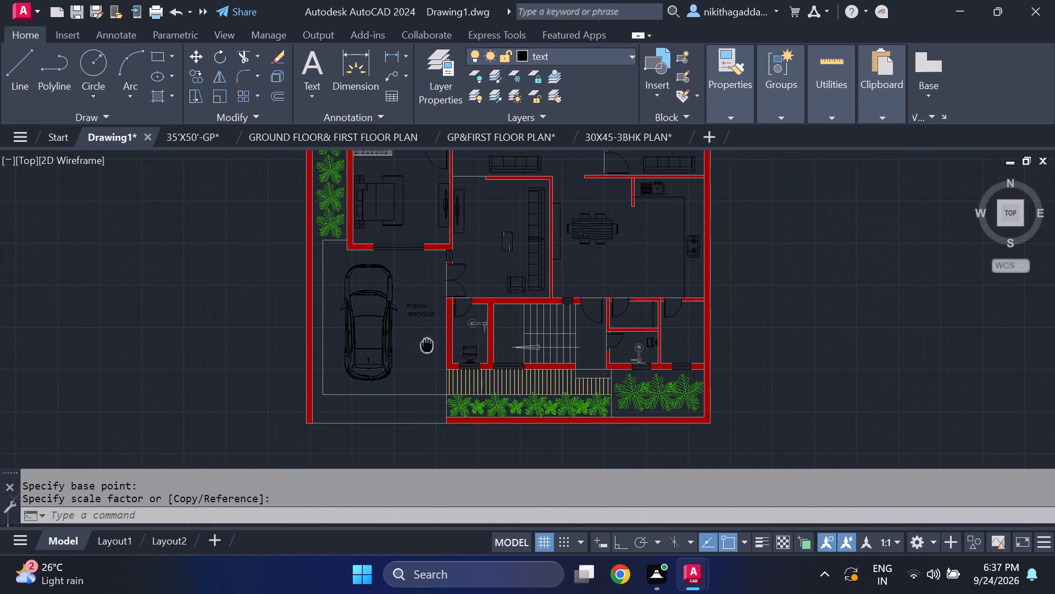
middle_click_drag(426, 347, 405, 389)
scroll(410, 349, "up", 1)
left_click(406, 344)
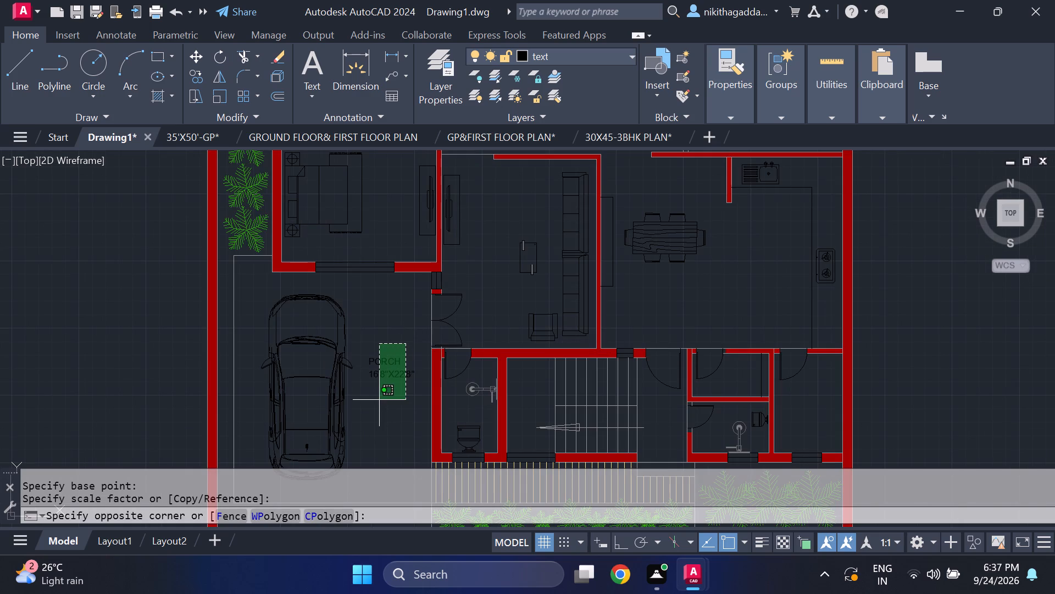
left_click(379, 400)
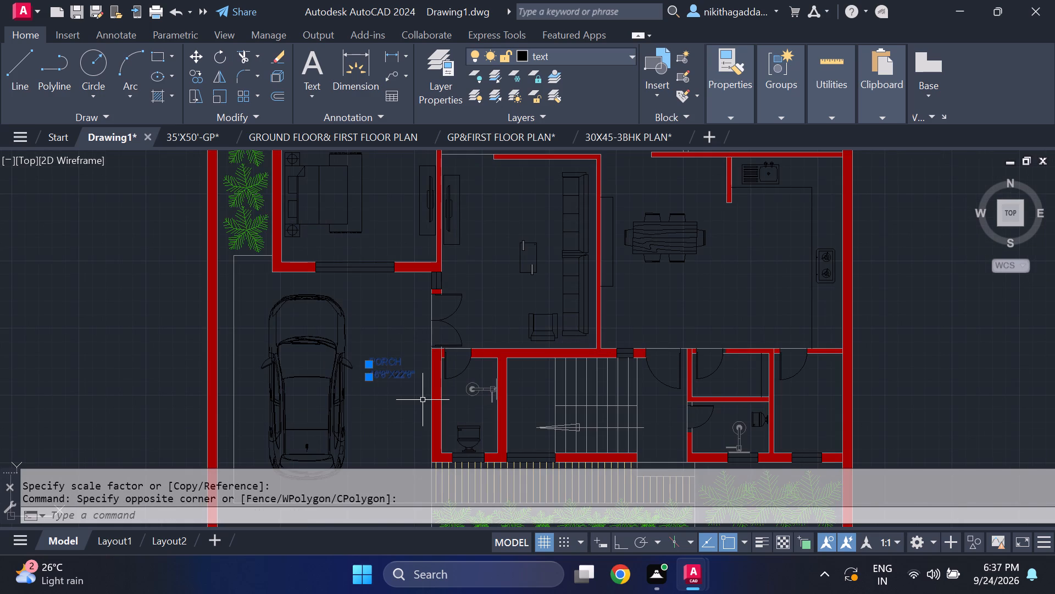
type("CO")
key("Return")
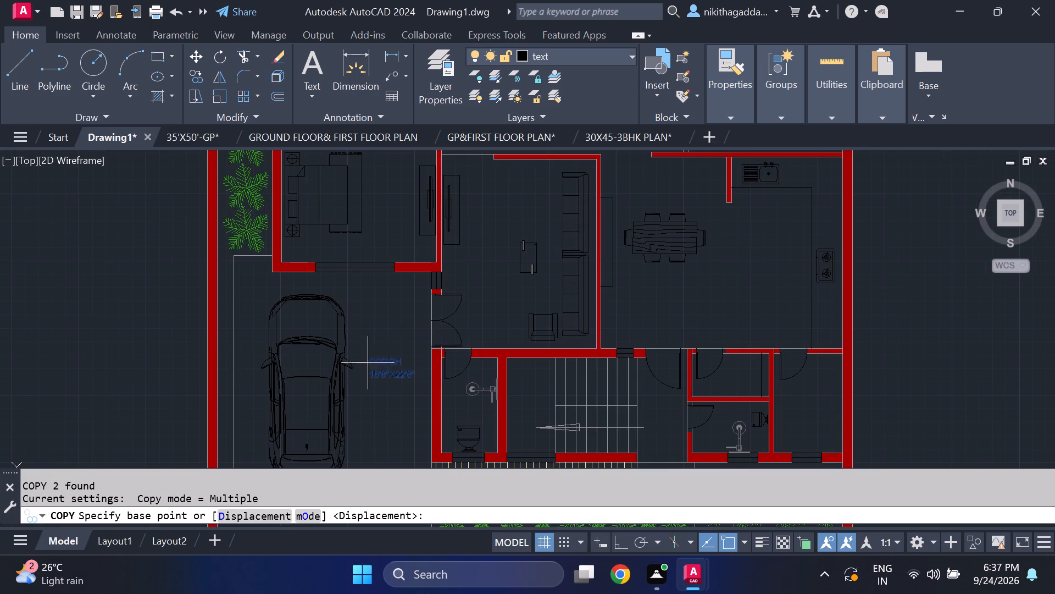
left_click_drag(361, 378, 364, 367)
middle_click_drag(486, 214, 447, 269)
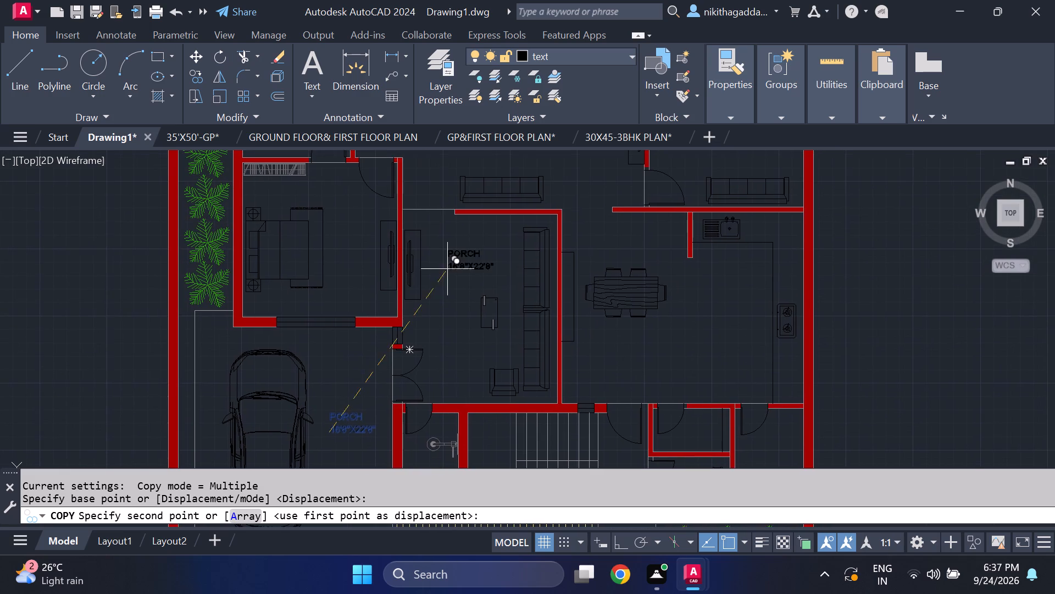
left_click(458, 273)
middle_click_drag(473, 267, 379, 354)
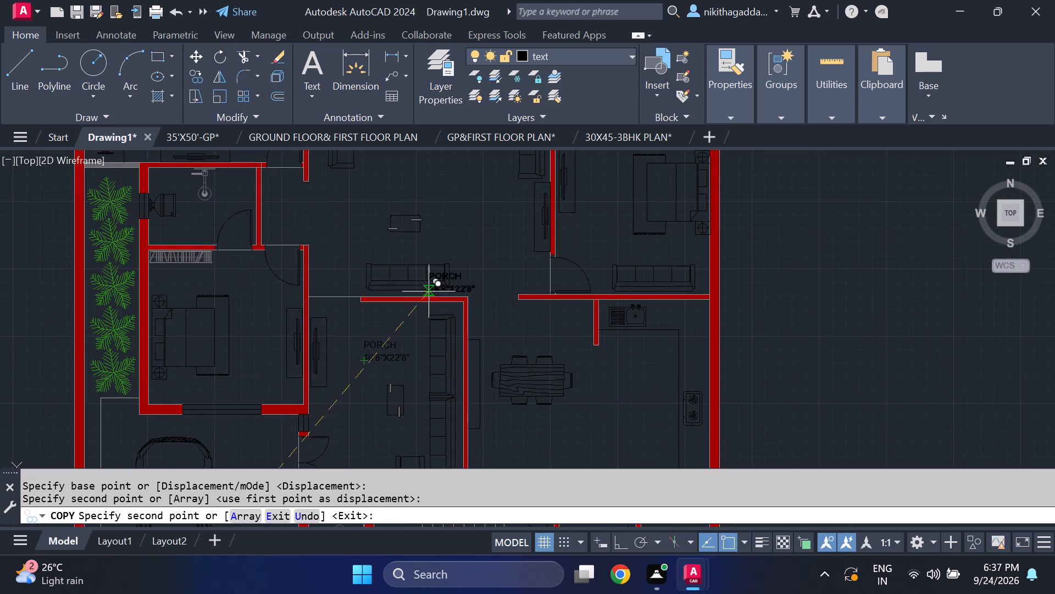
middle_click_drag(441, 235, 433, 313)
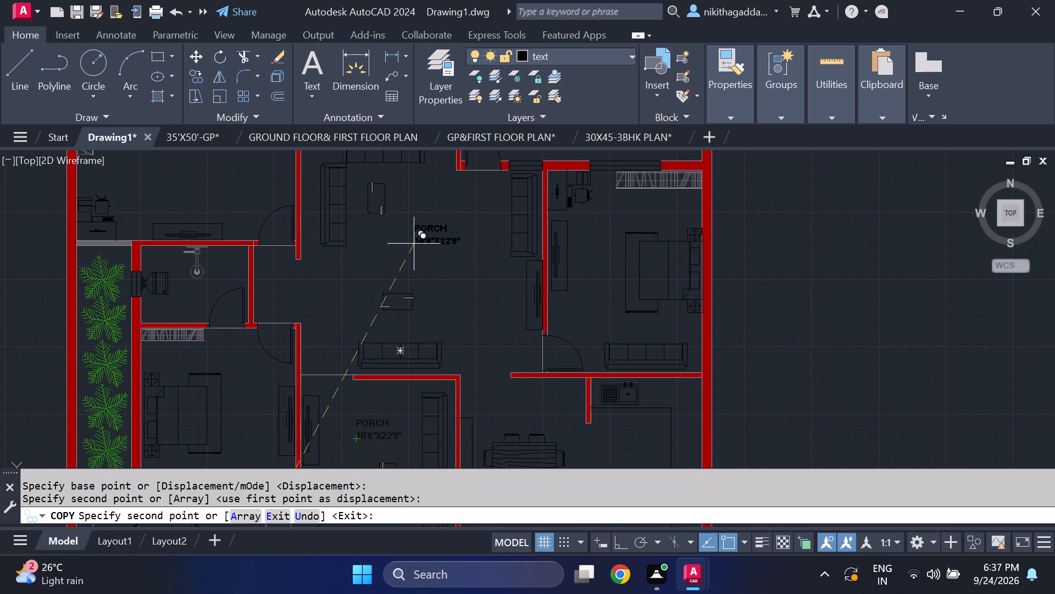
left_click(419, 238)
middle_click_drag(477, 324, 260, 211)
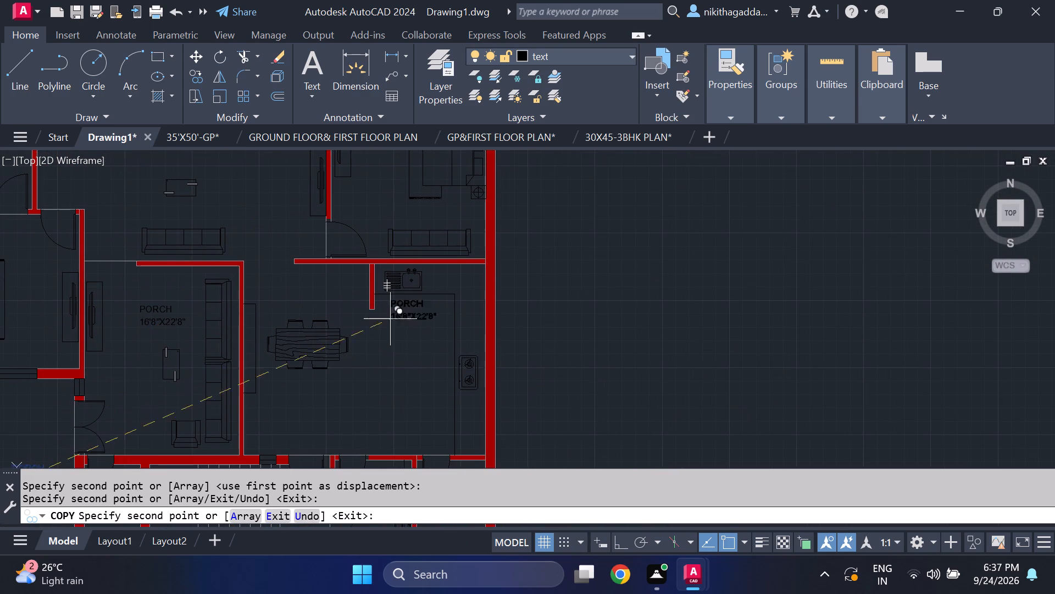
left_click(370, 348)
Place further copies of the label pair in the east bedroom, the northwest bedroom and the west bedroom behind the porch.
middle_click_drag(390, 246, 488, 398)
scroll(457, 317, "up", 1)
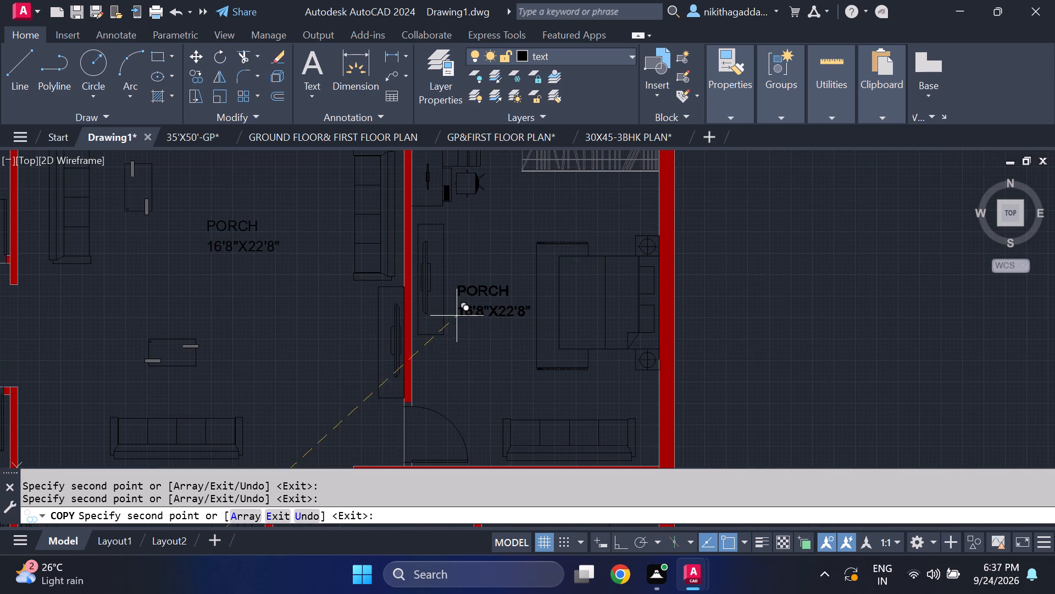
left_click(463, 306)
scroll(421, 324, "down", 3)
middle_click_drag(313, 335, 313, 334)
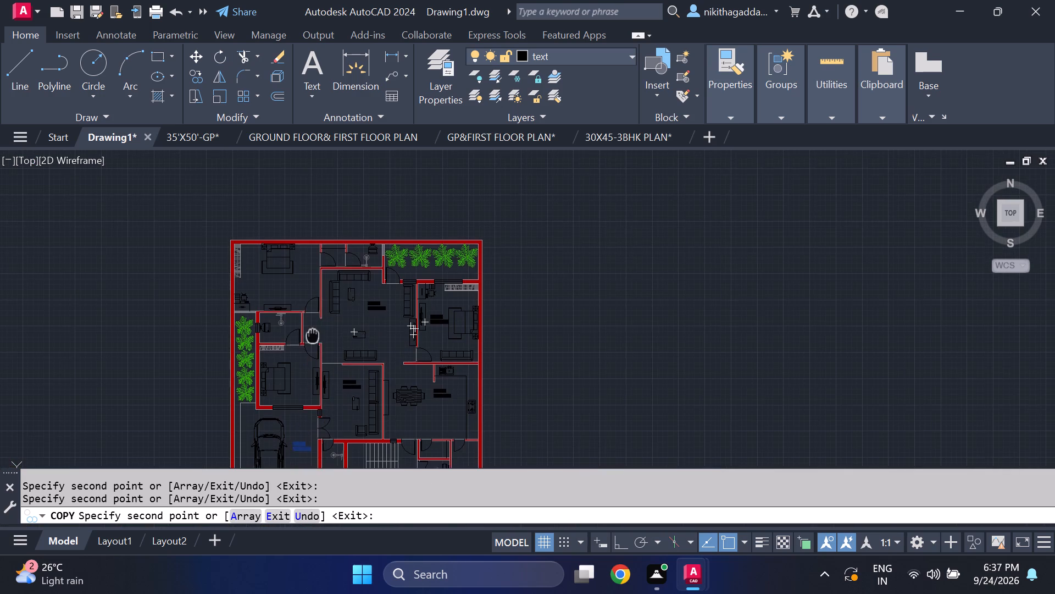
middle_click_drag(313, 334, 577, 403)
scroll(538, 366, "up", 3)
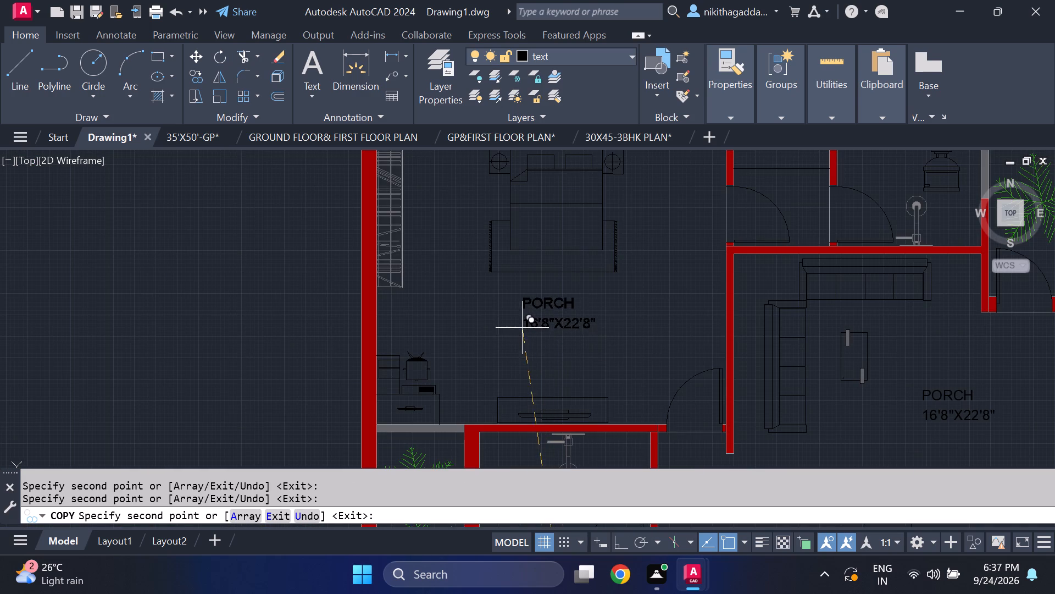
left_click(519, 250)
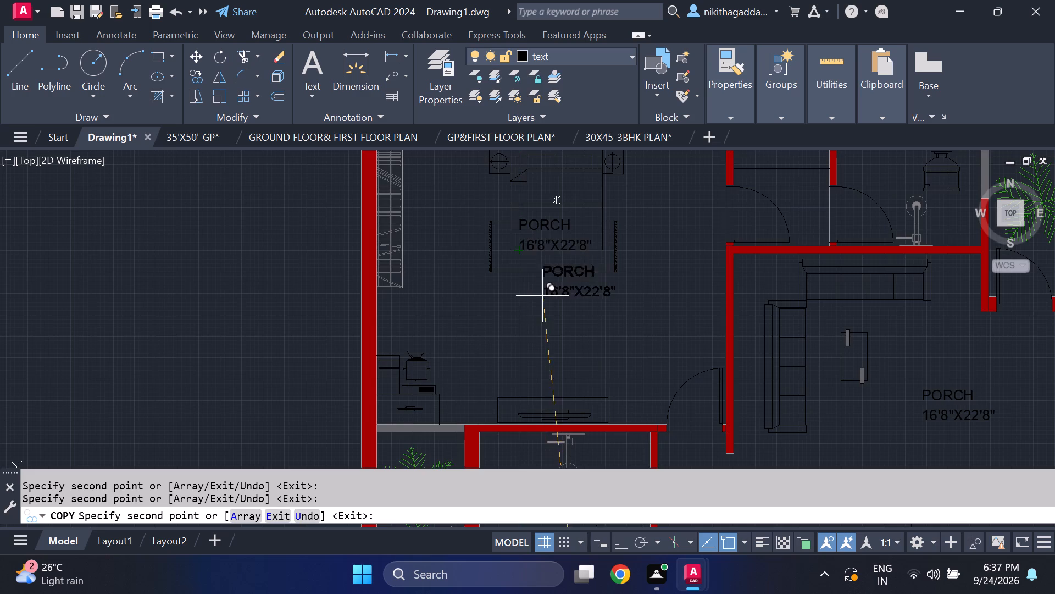
scroll(551, 317, "down", 2)
middle_click_drag(556, 327, 474, 222)
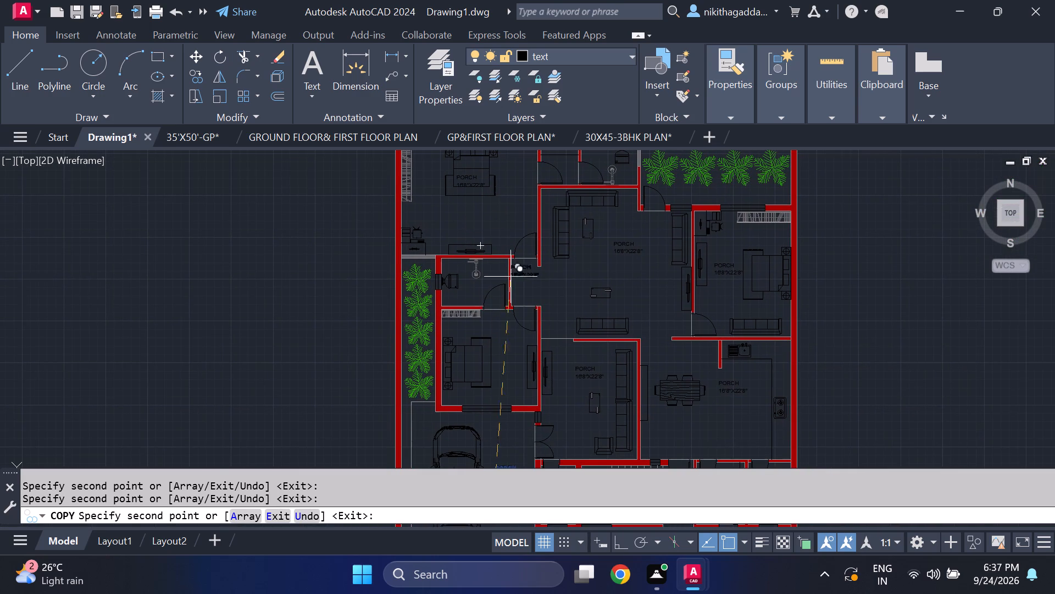
scroll(517, 366, "up", 2)
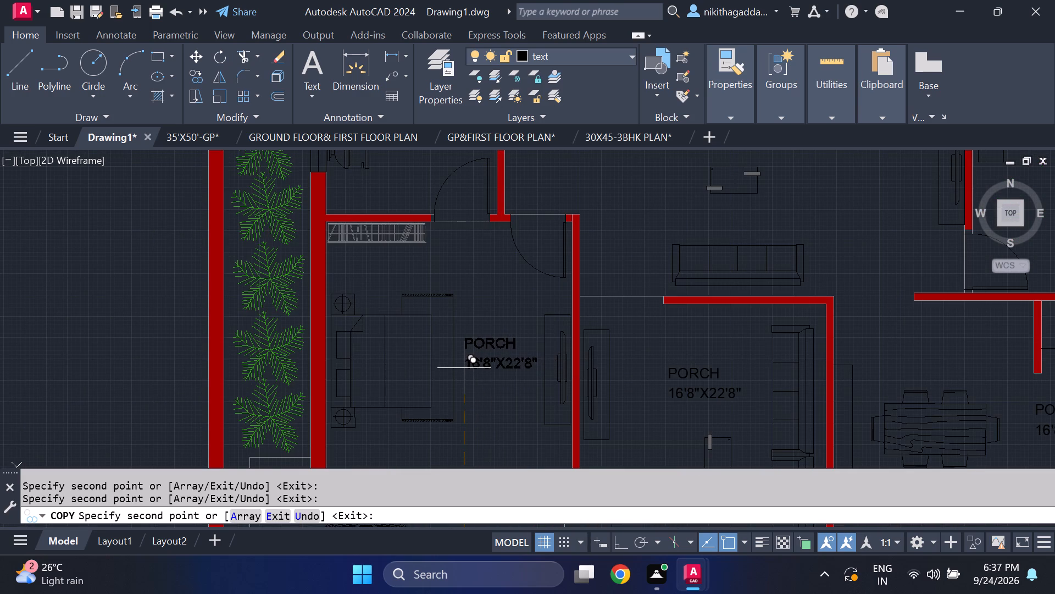
scroll(464, 368, "up", 2)
left_click(464, 368)
scroll(478, 364, "down", 4)
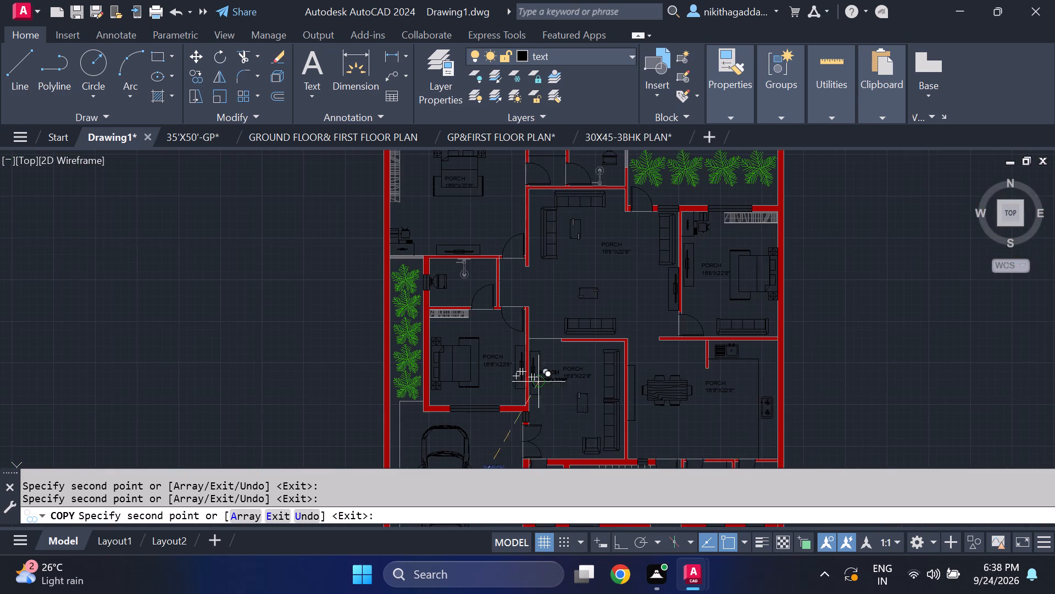
middle_click_drag(560, 371, 408, 253)
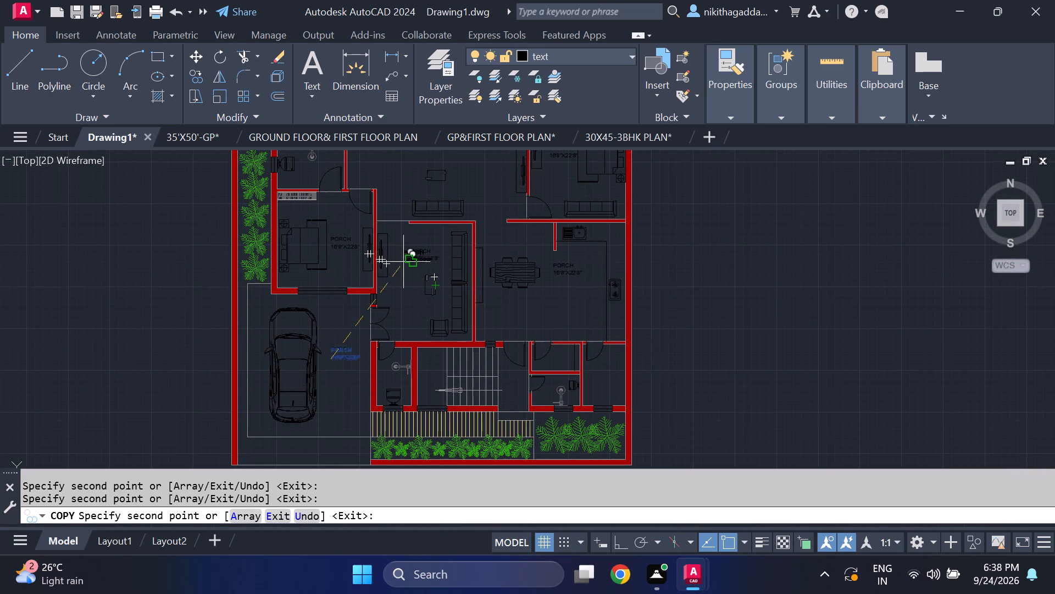
key("Escape")
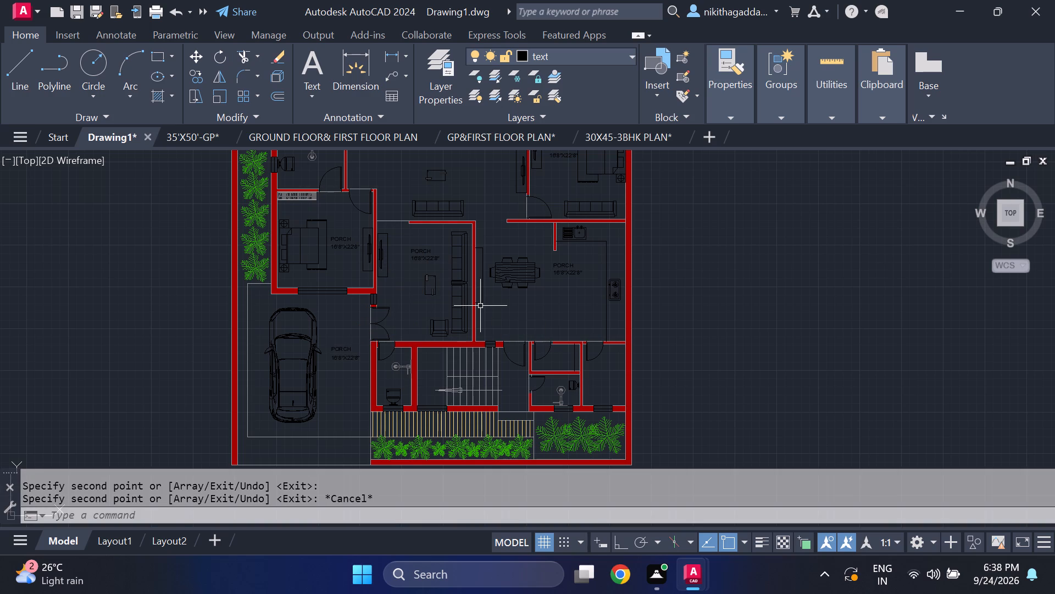
Change the copied PORCH name in the room beside the entrance doors to DRAWING.
middle_click_drag(462, 306, 474, 374)
scroll(401, 335, "up", 3)
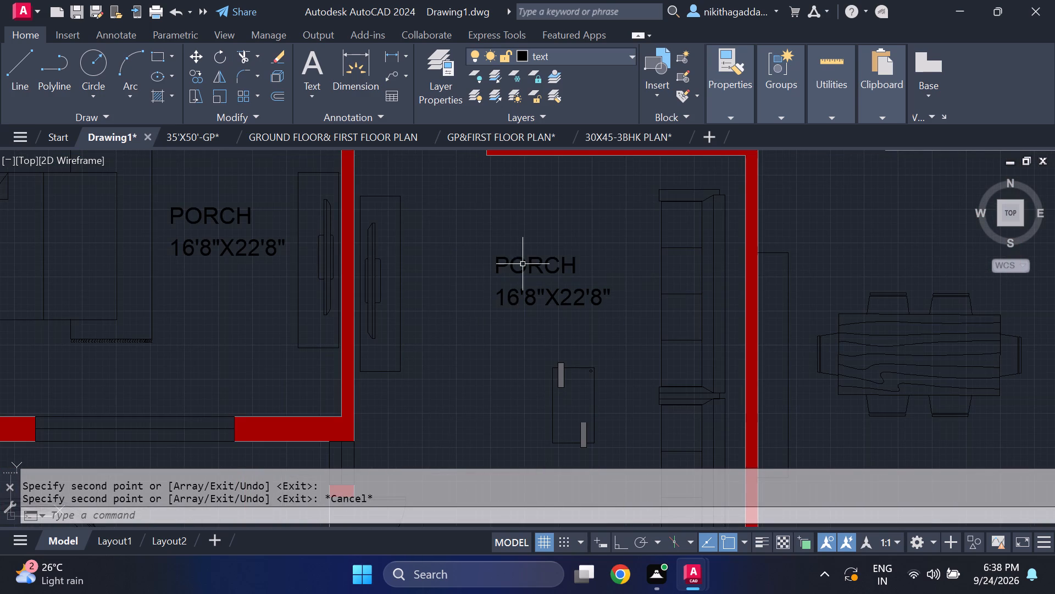
double_click(523, 264)
key("Delete")
type("DRAWING")
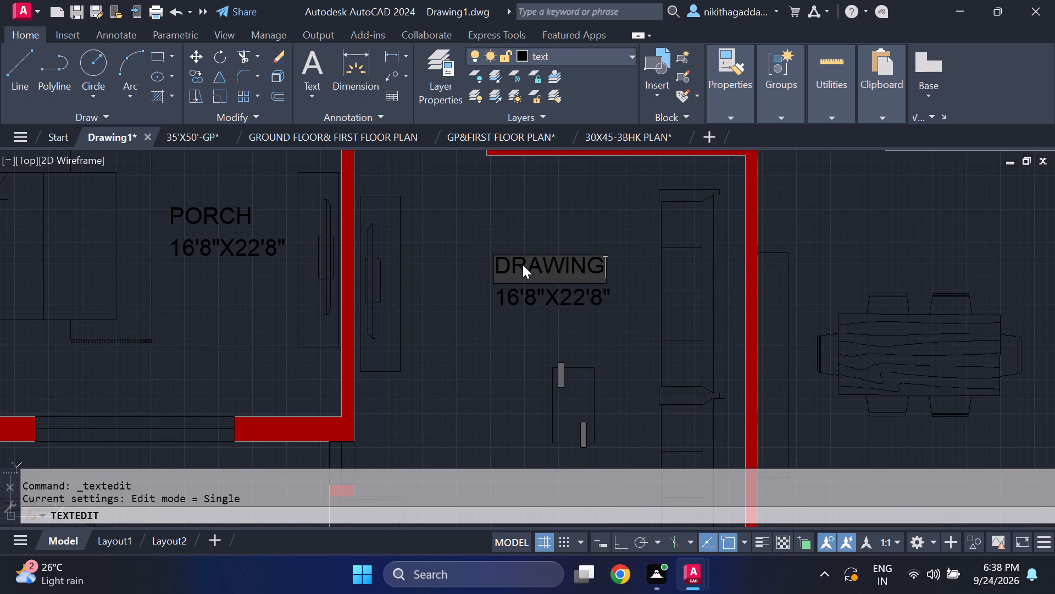
key("Return")
Change the size label below DRAWING to 12'0"X14'8".
key("Return")
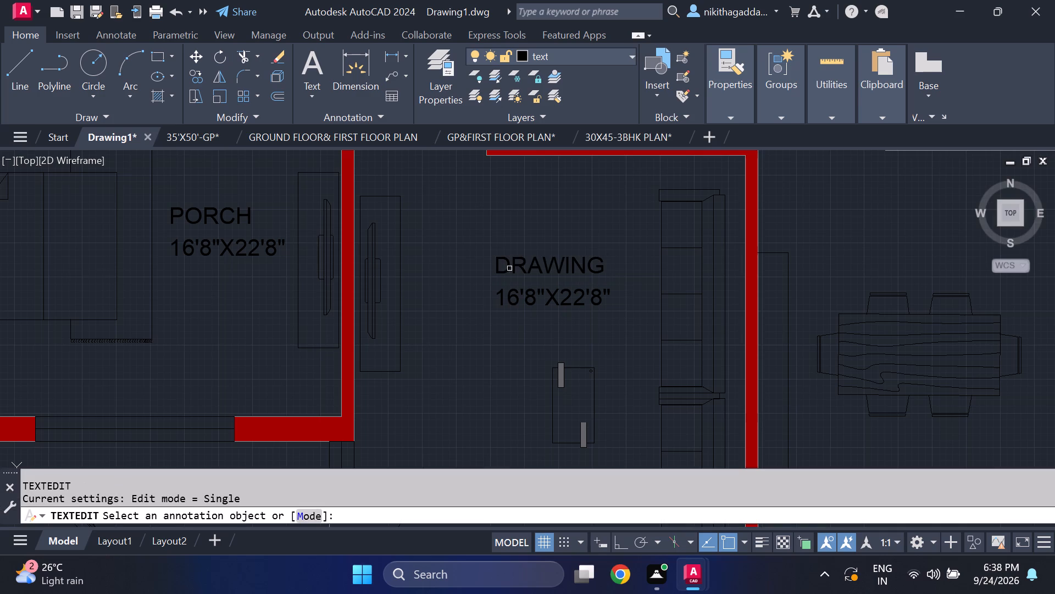
left_click(501, 303)
left_click(520, 298)
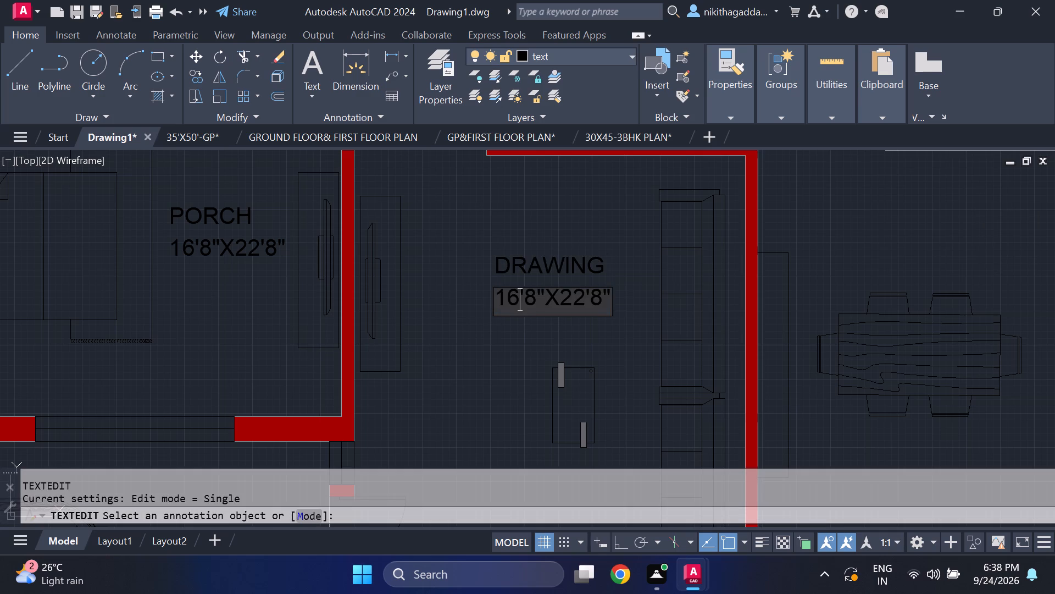
key("BackSpace")
key("2")
left_click(537, 299)
key("BackSpace")
key("0")
left_click(586, 302)
key("BackSpace")
key("BackSpace")
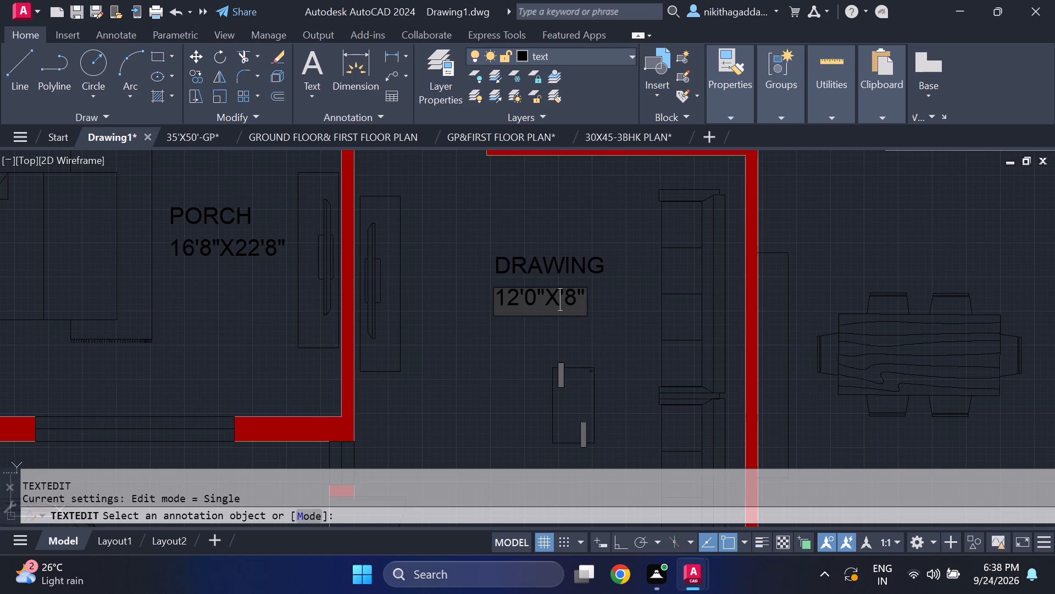
type("14")
key("Return")
Change the copied PORCH name in the kitchen to KITCHEN/DINING.
key("Return")
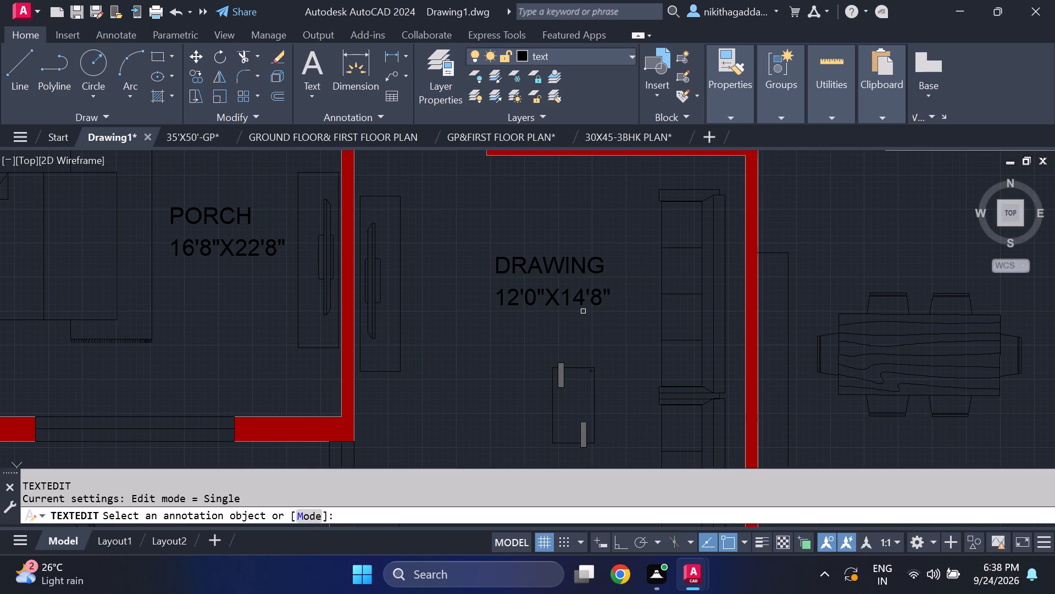
scroll(552, 280, "down", 2)
middle_click_drag(615, 327, 526, 328)
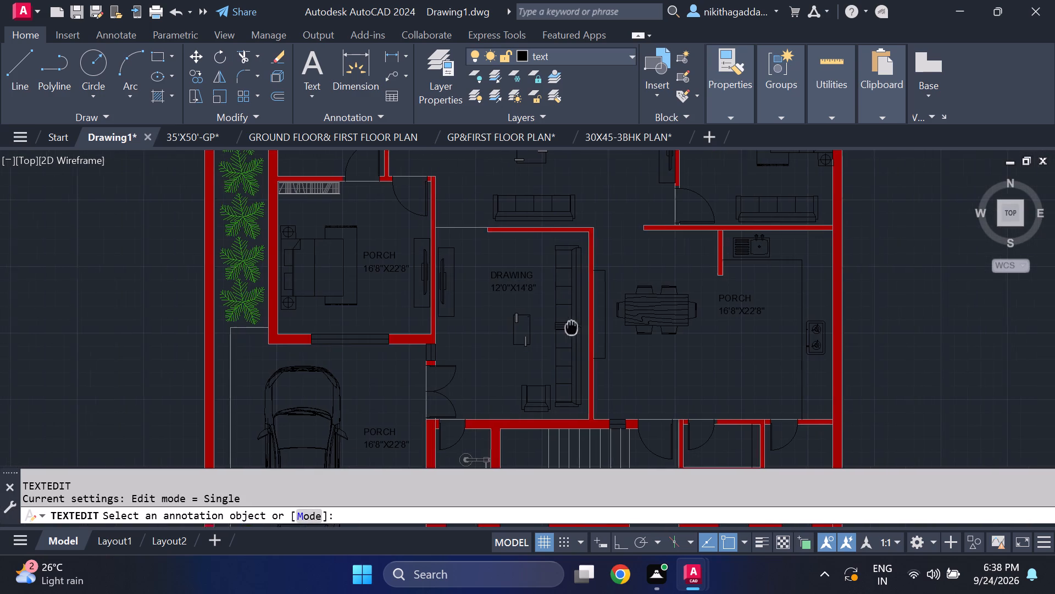
middle_click_drag(526, 328, 304, 367)
scroll(469, 345, "up", 2)
left_click(452, 317)
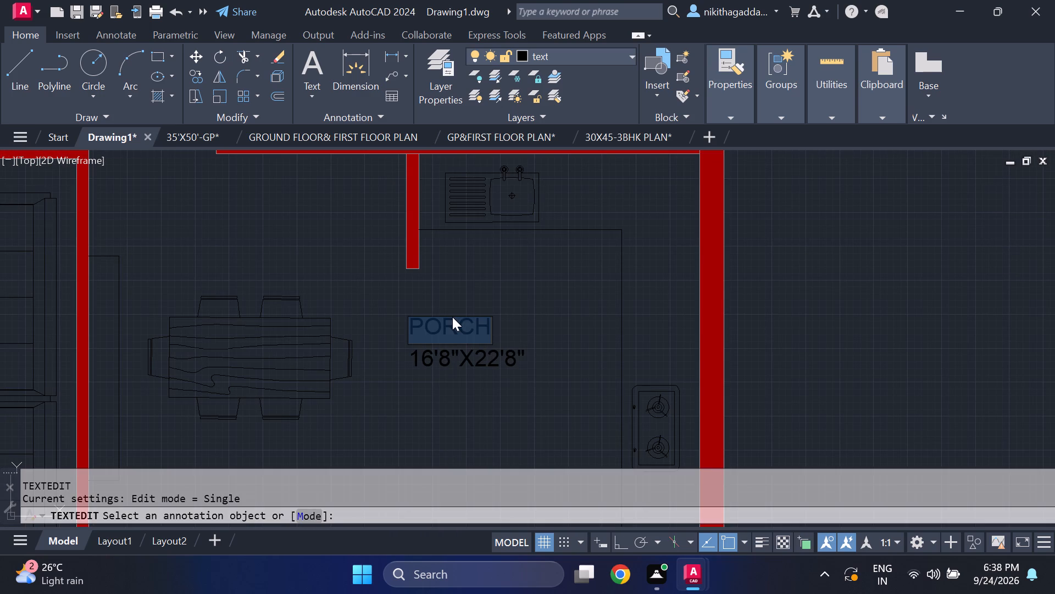
key("Delete")
type("KITCHEN")
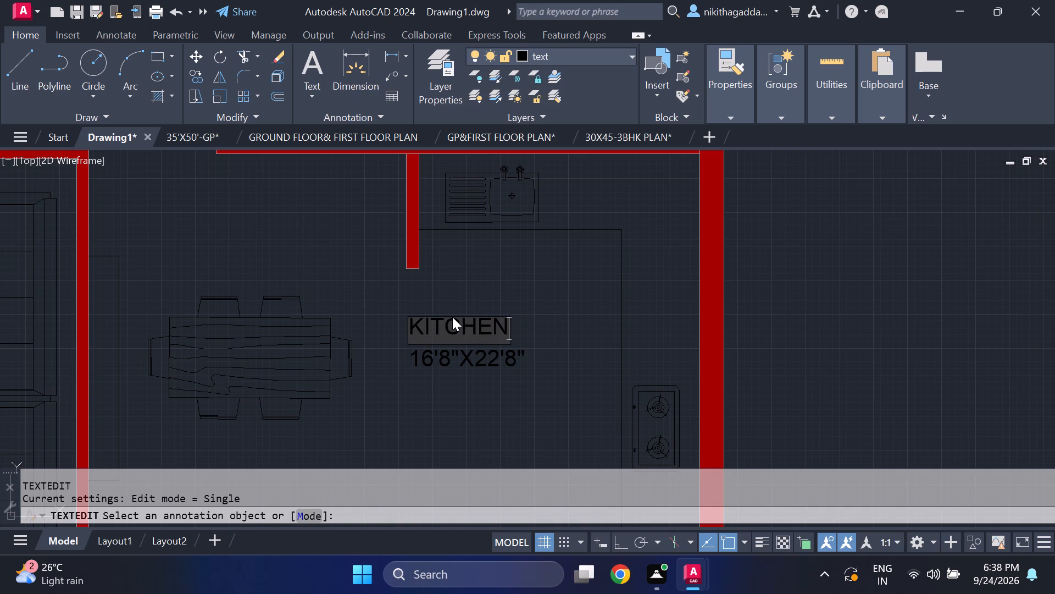
key("slash")
type("DINING")
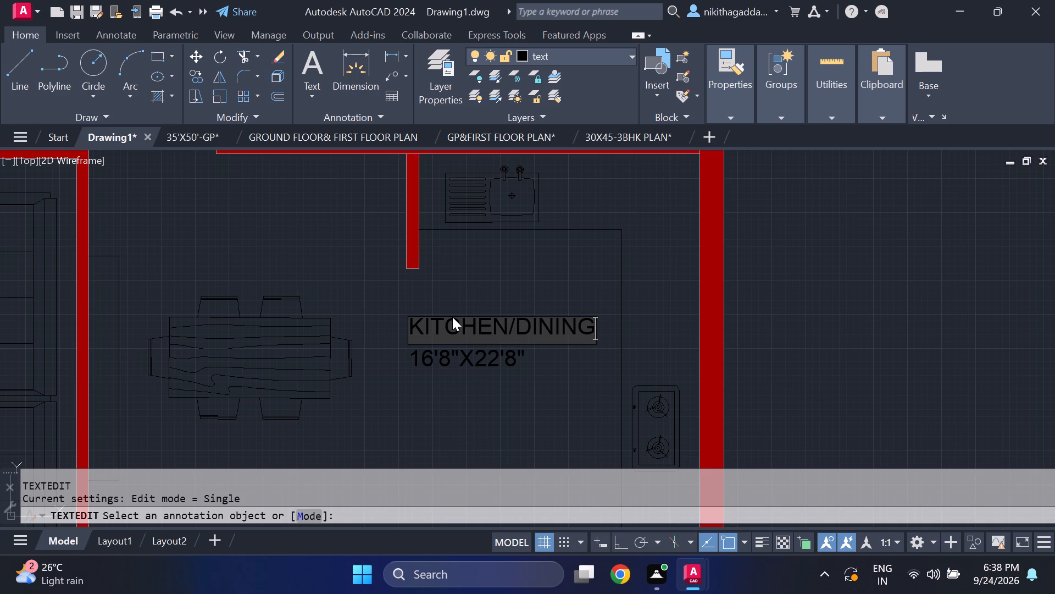
key("Return")
Change the size label below KITCHEN/DINING to 19'0"X14'8".
key("Return")
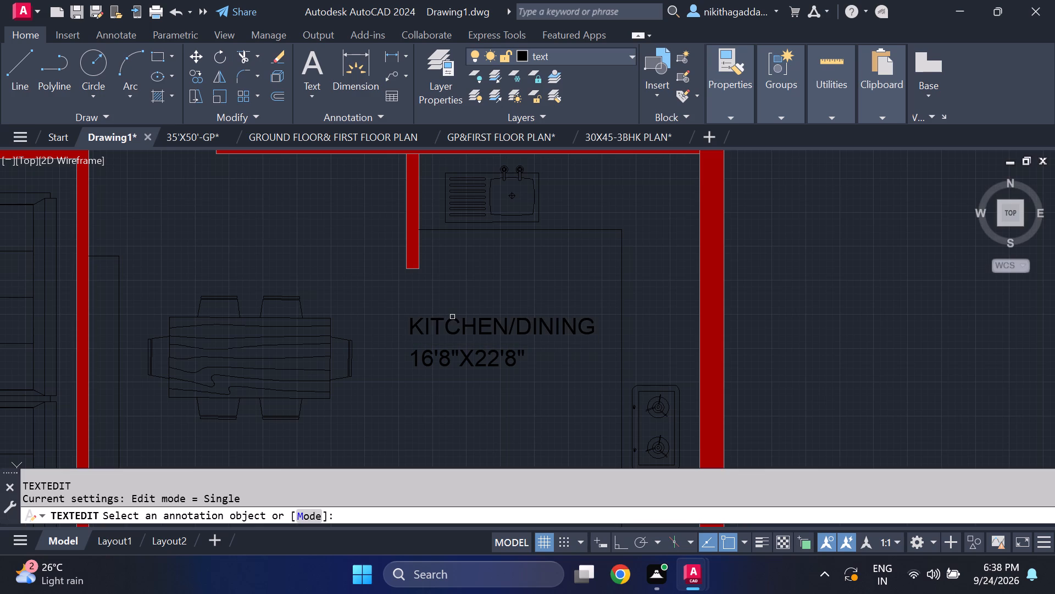
left_click(427, 362)
scroll(429, 362, "up", 4)
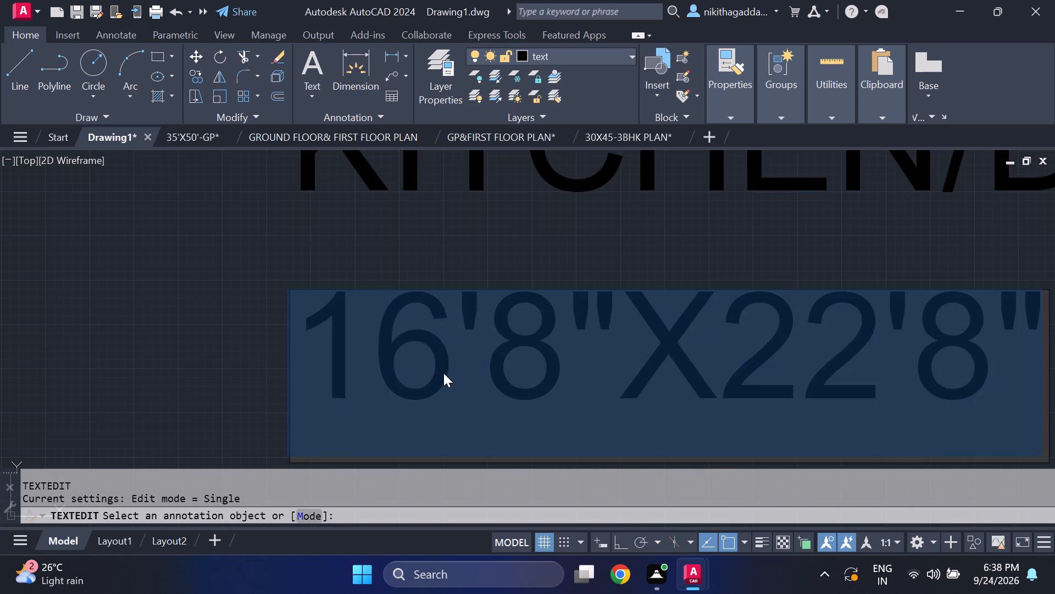
left_click(451, 361)
key("BackSpace")
key("9")
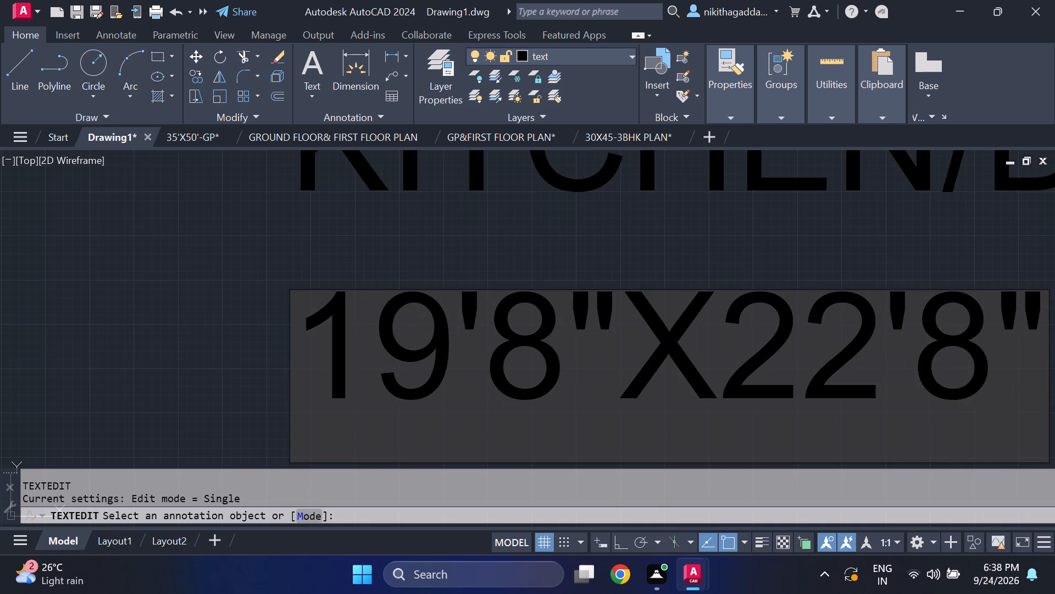
left_click(540, 359)
key("BackSpace")
key("0")
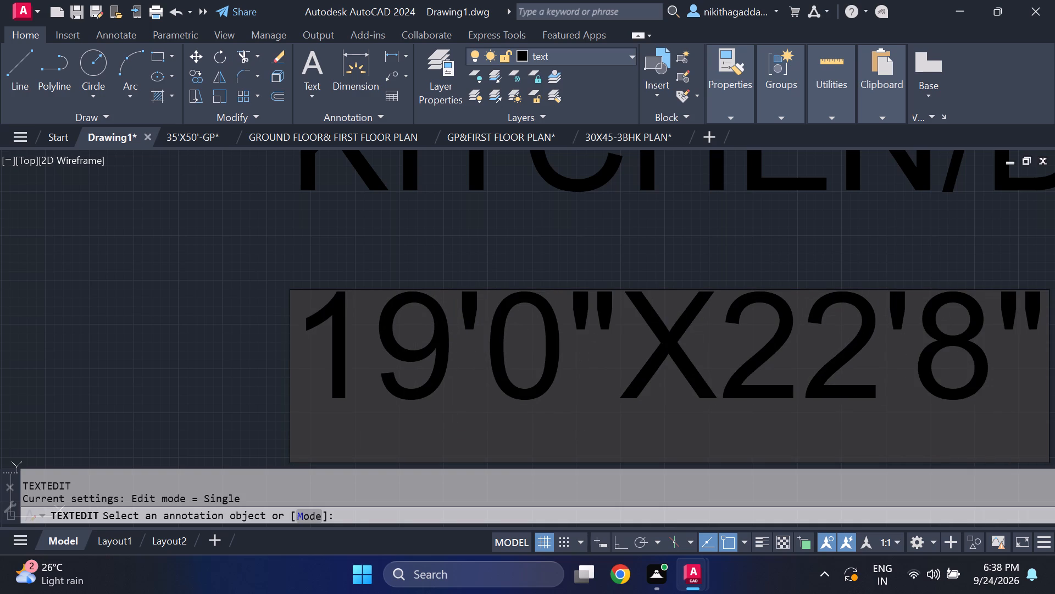
left_click(854, 359)
key("BackSpace")
key("BackSpace")
key("1")
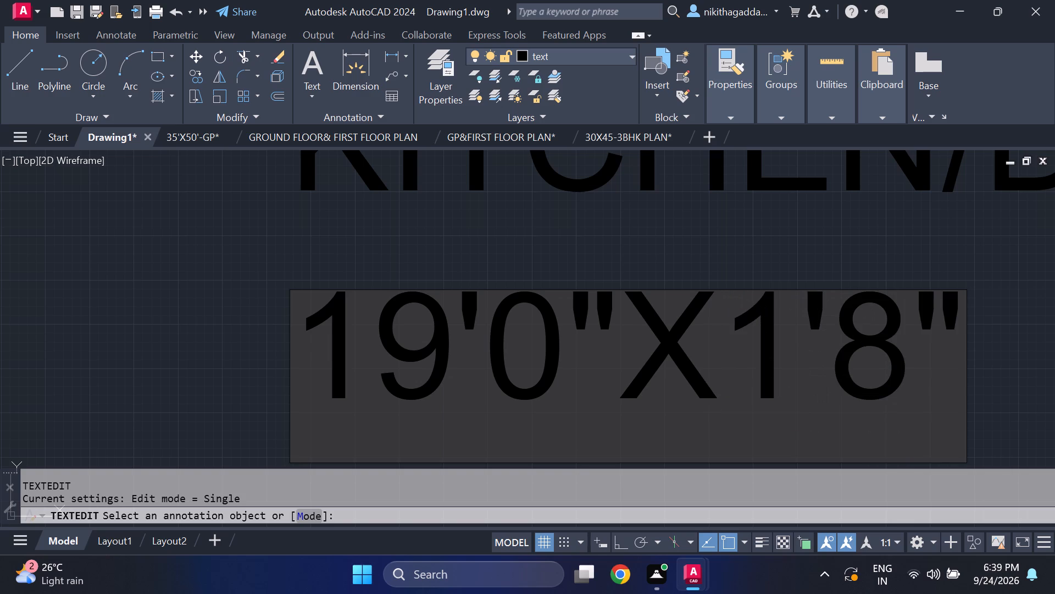
key("4")
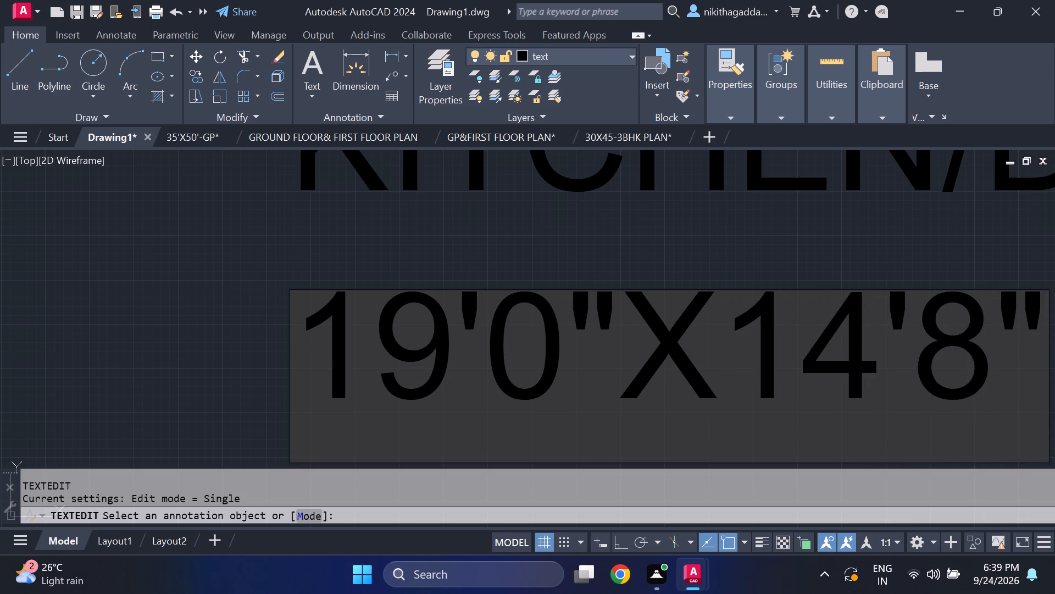
key("Return")
Change the copied PORCH name in the central sofa hall to LIVING.
key("Return")
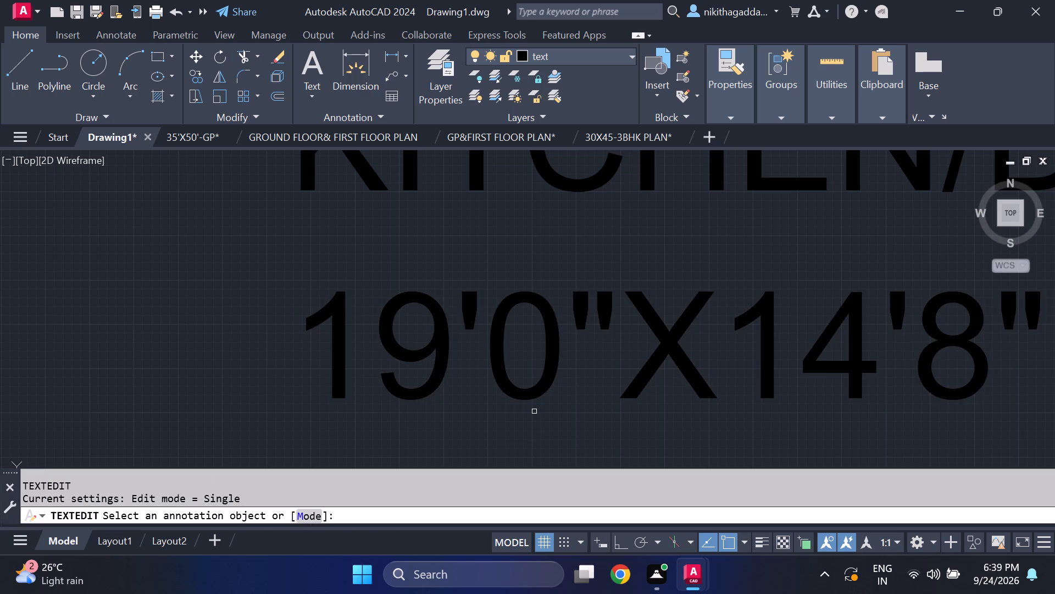
scroll(271, 393, "down", 5)
middle_click_drag(324, 409, 292, 358)
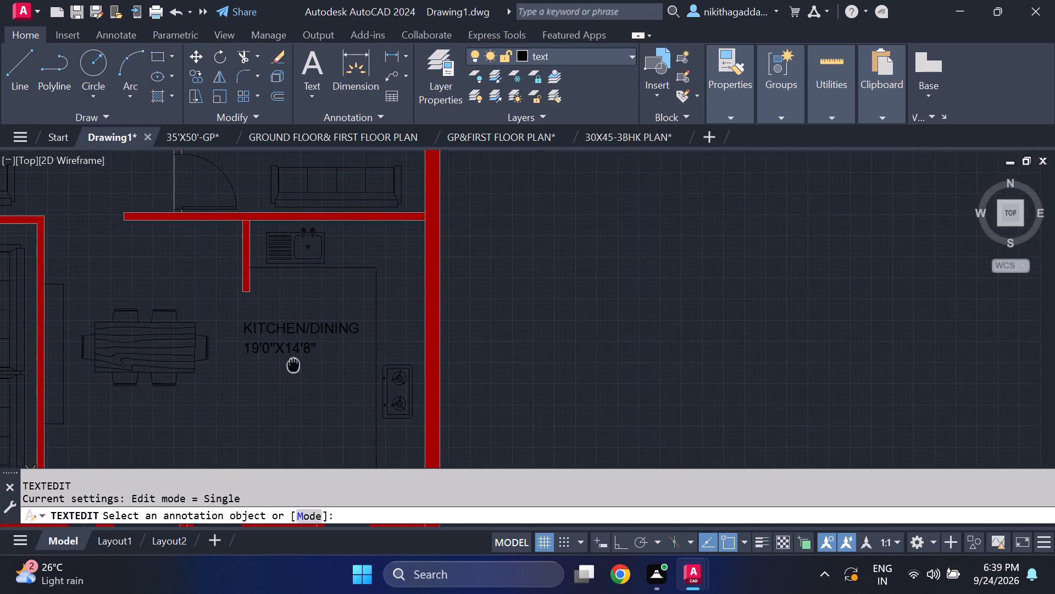
middle_click_drag(292, 358, 276, 300)
scroll(287, 311, "down", 2)
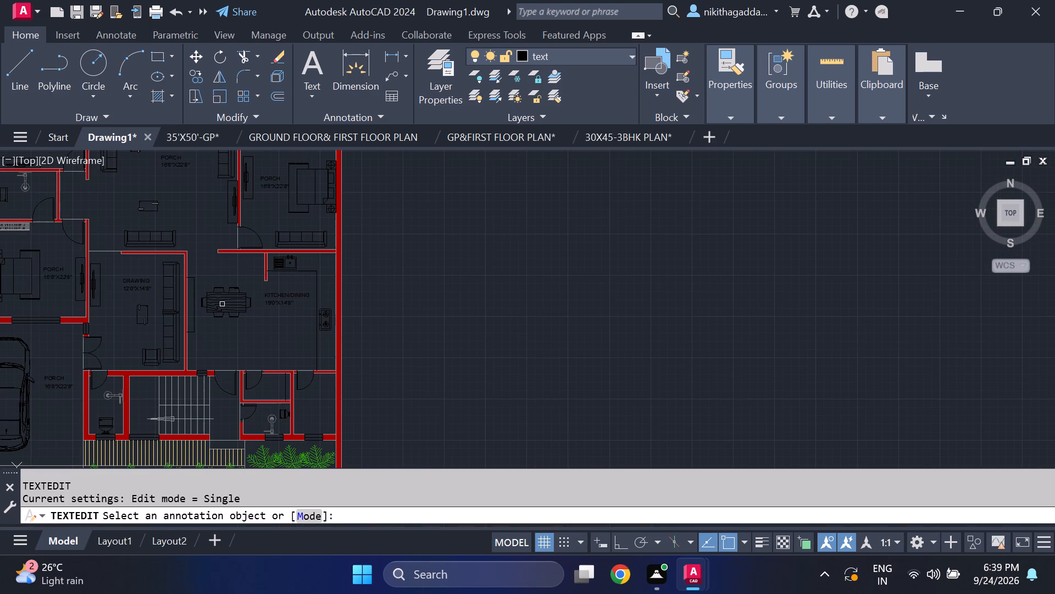
middle_click_drag(222, 304, 402, 400)
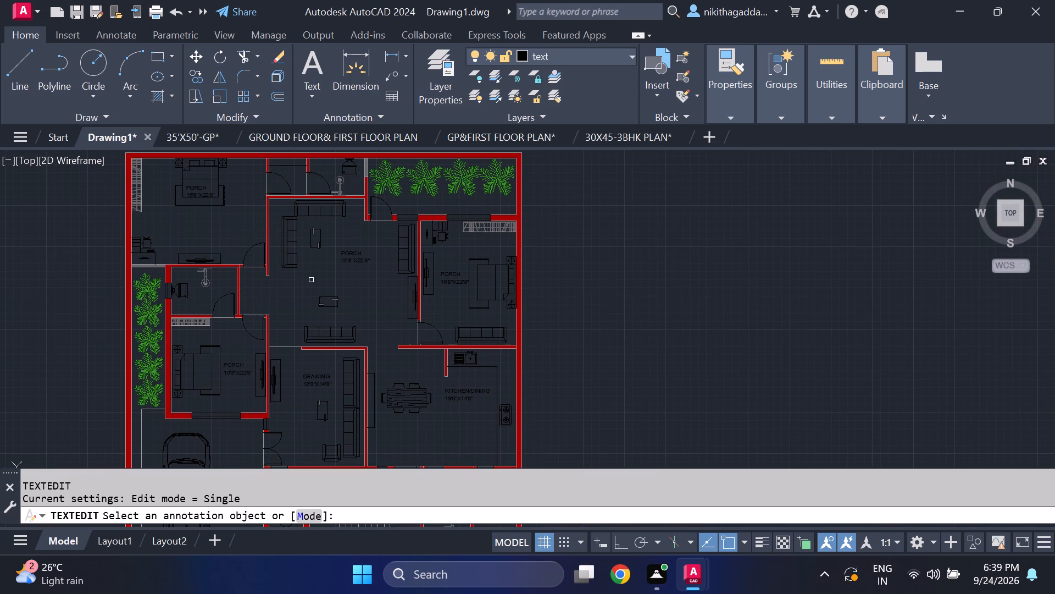
scroll(326, 252, "up", 3)
left_click(429, 262)
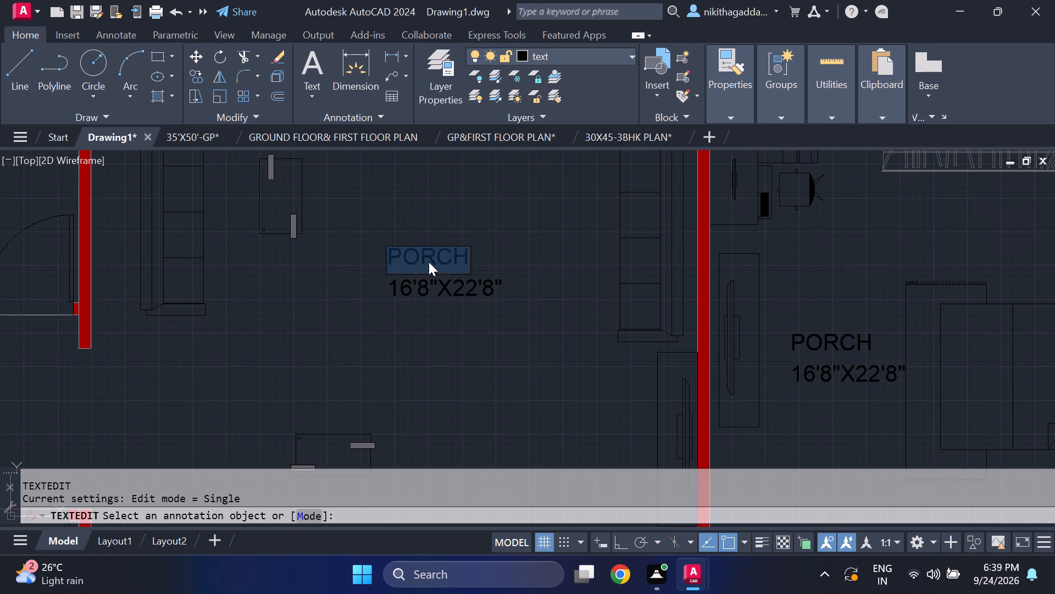
key("BackSpace")
type("LI")
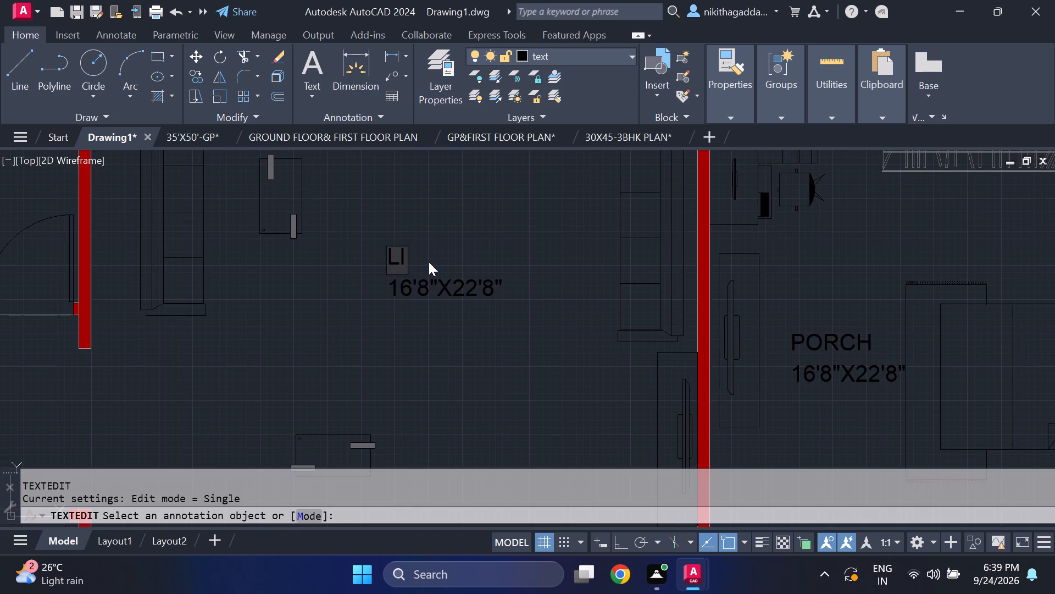
type("VING")
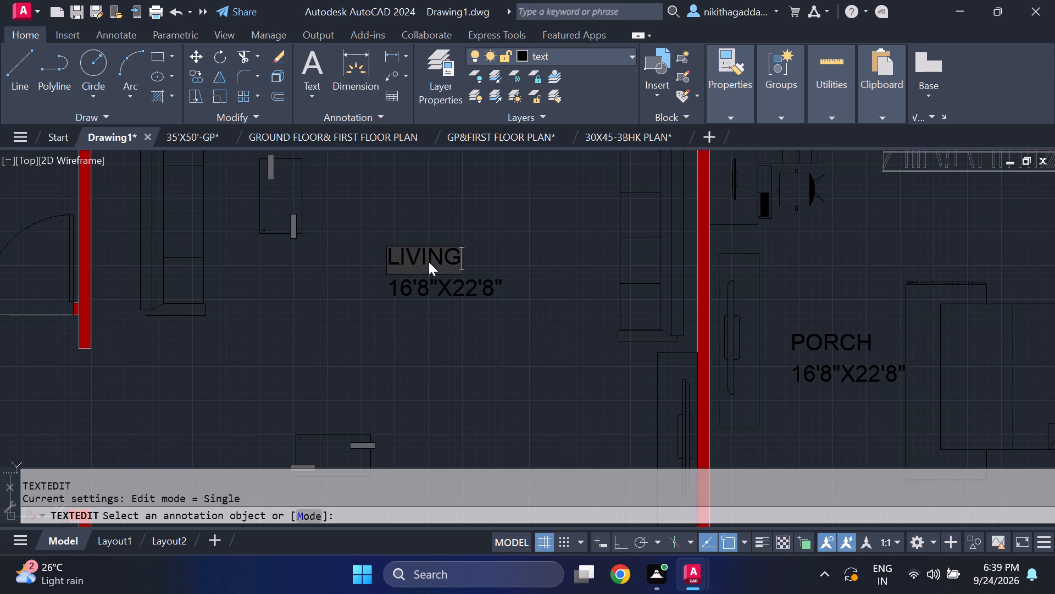
key("Return")
Change the size label below LIVING to 19'0"X18'8".
key("Return")
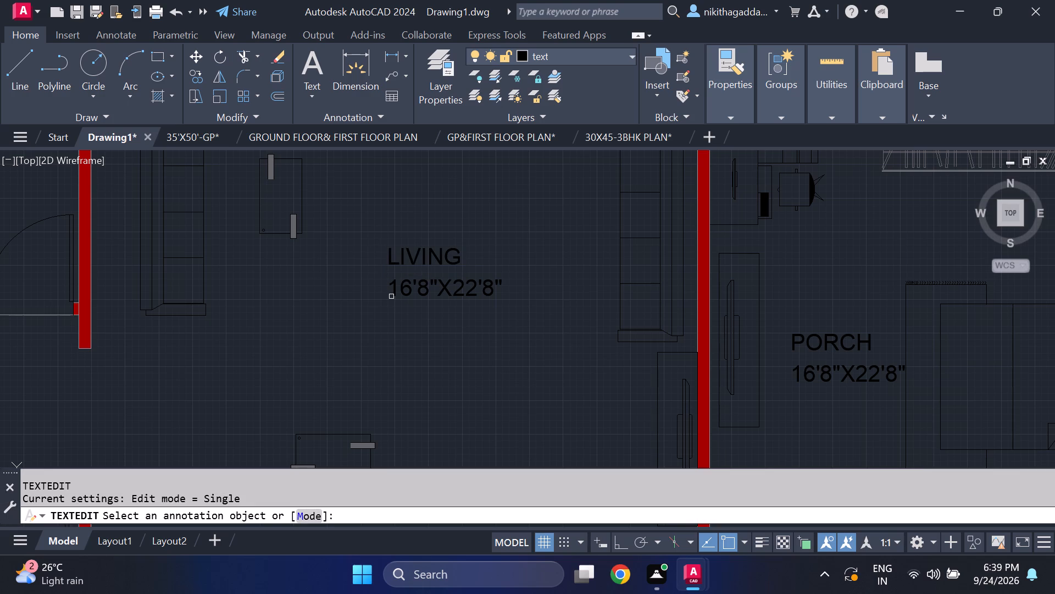
left_click(391, 296)
left_click(398, 290)
scroll(397, 287, "up", 2)
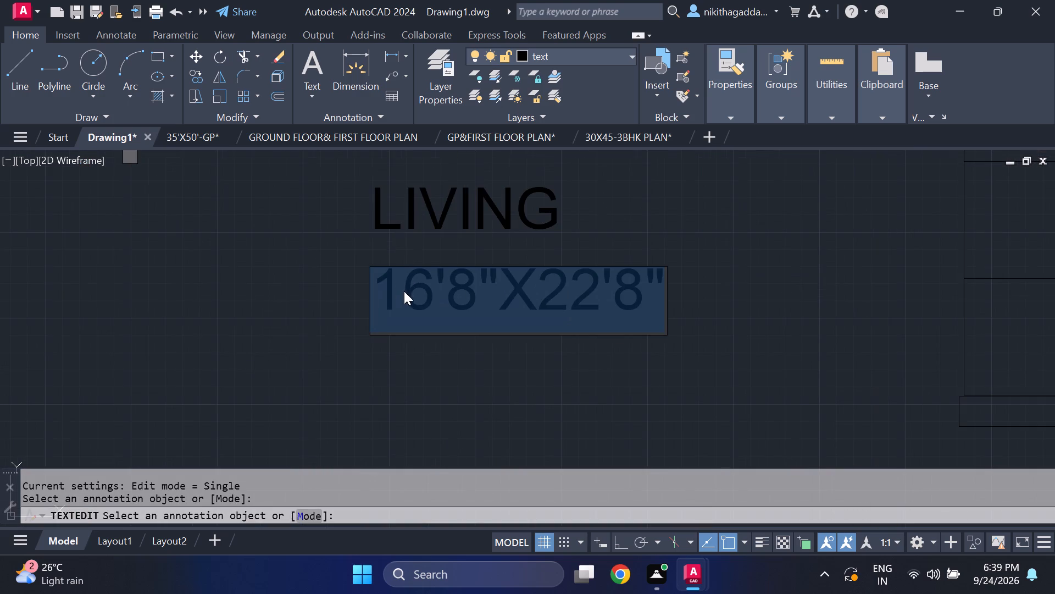
left_click(436, 299)
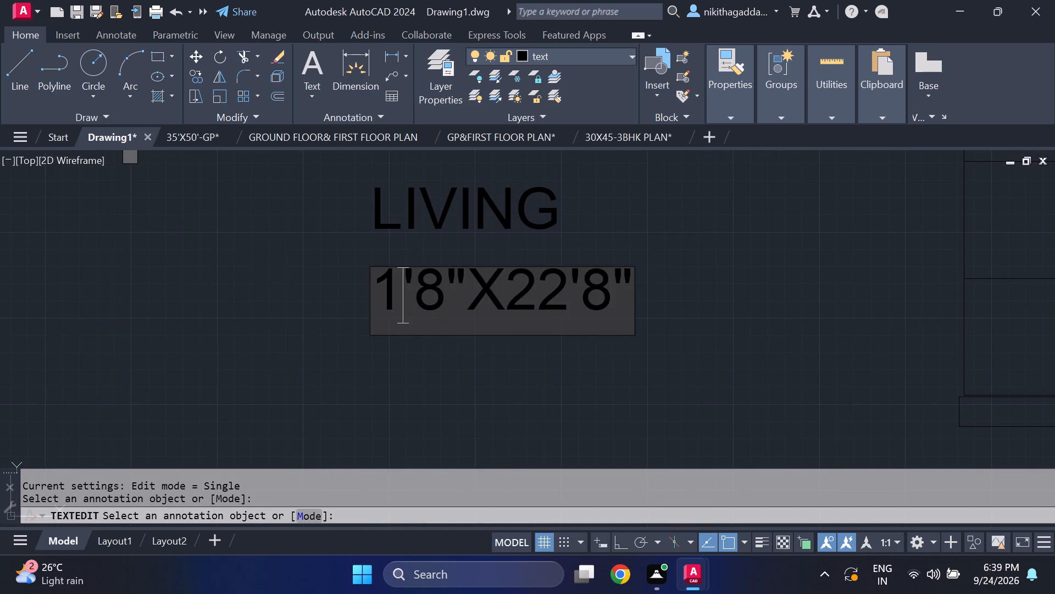
key("BackSpace")
key("9")
scroll(432, 298, "up", 1)
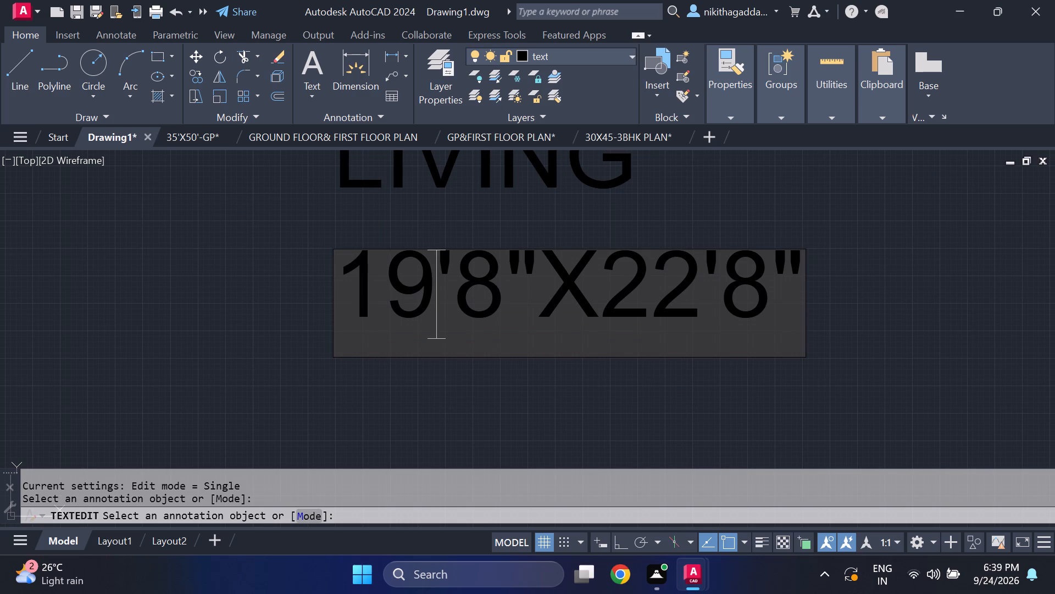
left_click(494, 274)
key("BackSpace")
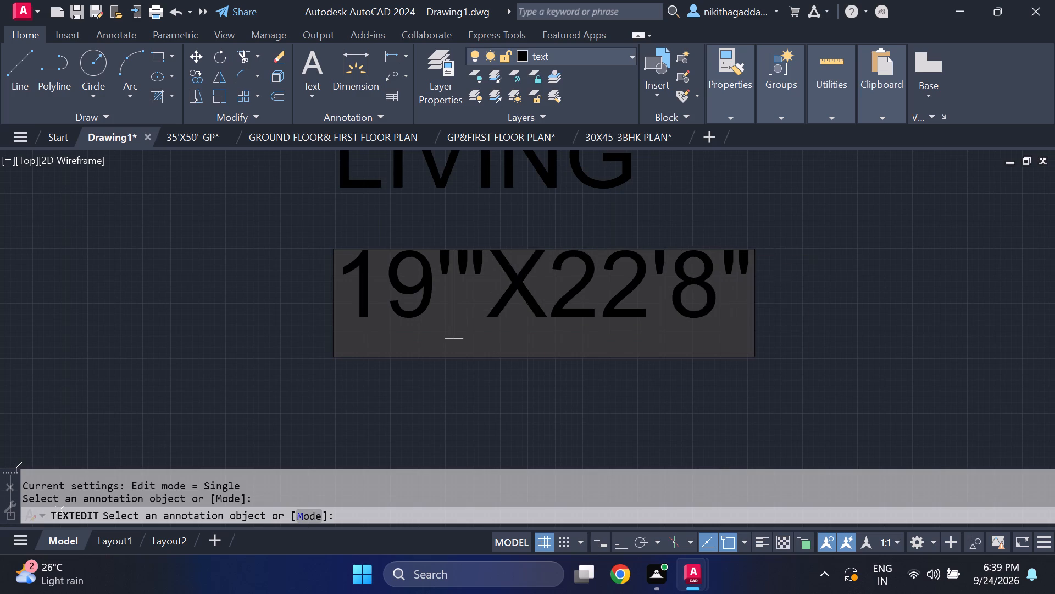
key("0")
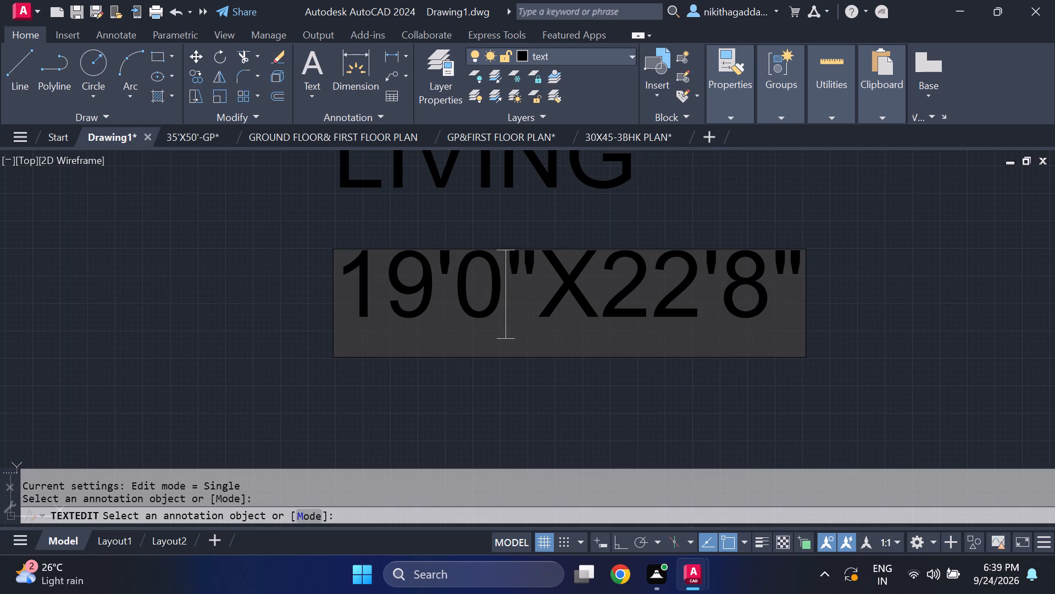
left_click(691, 289)
key("BackSpace")
key("BackSpace")
type("18")
key("Return")
Change the copied PORCH name in the west bedroom beside the drawing room to BEDROOM.
key("Return")
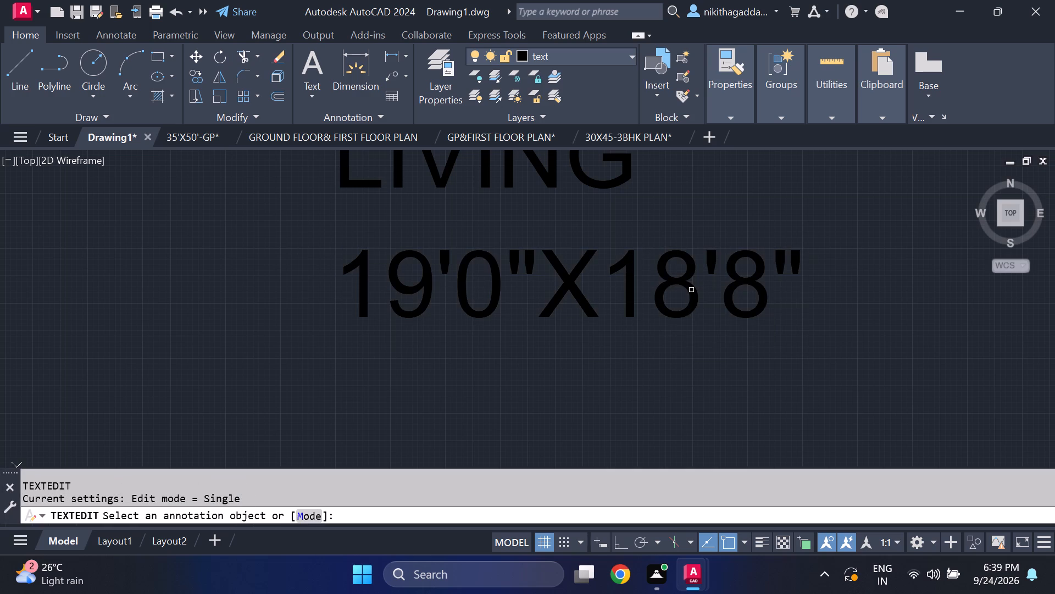
scroll(434, 320, "down", 5)
middle_click_drag(425, 365, 427, 344)
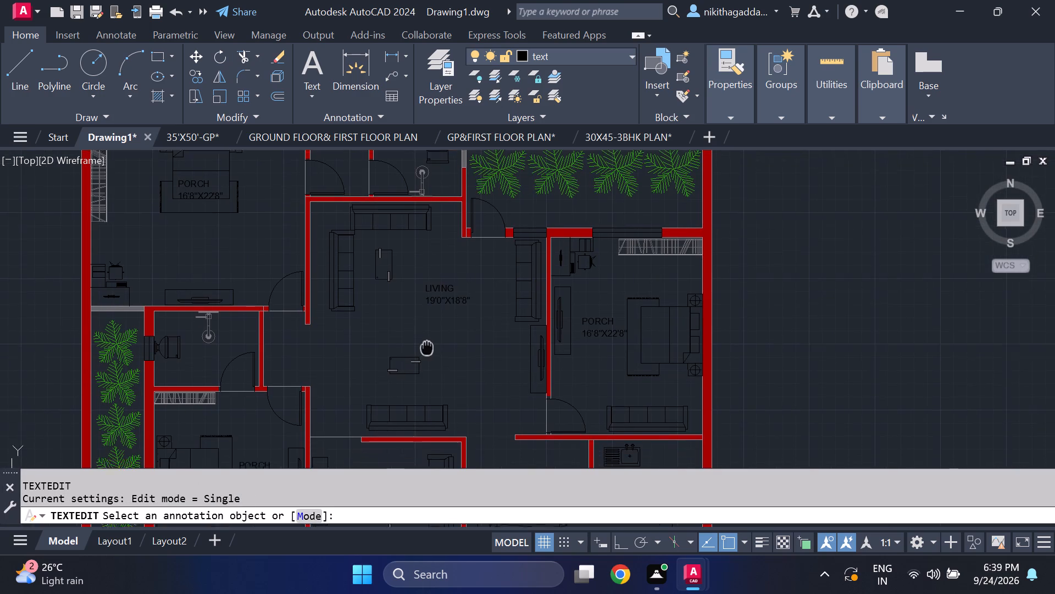
middle_click_drag(427, 344, 480, 301)
middle_click_drag(334, 381, 341, 315)
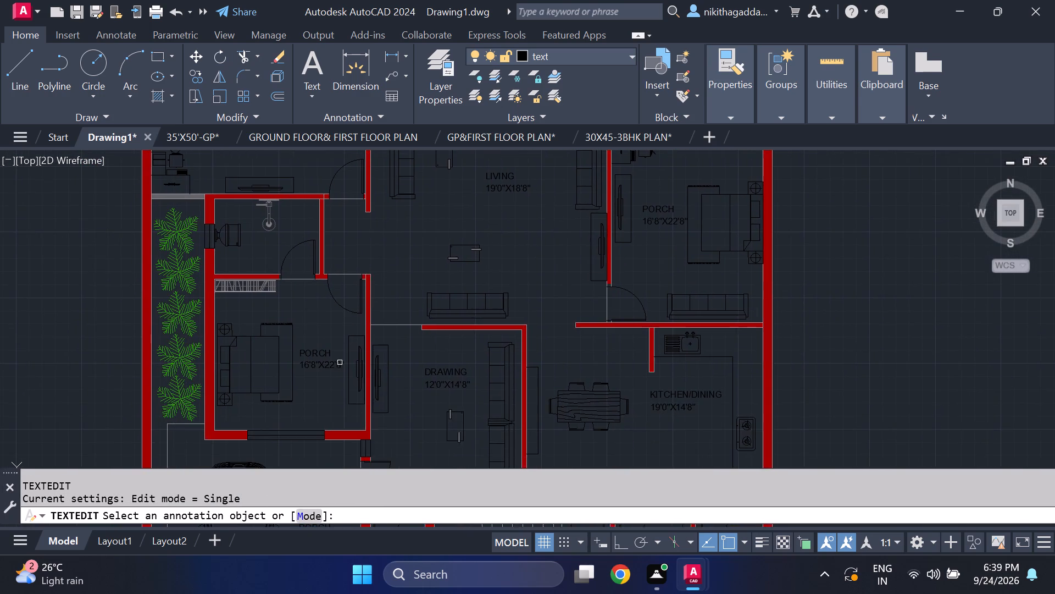
scroll(332, 369, "up", 2)
left_click(292, 328)
key("Delete")
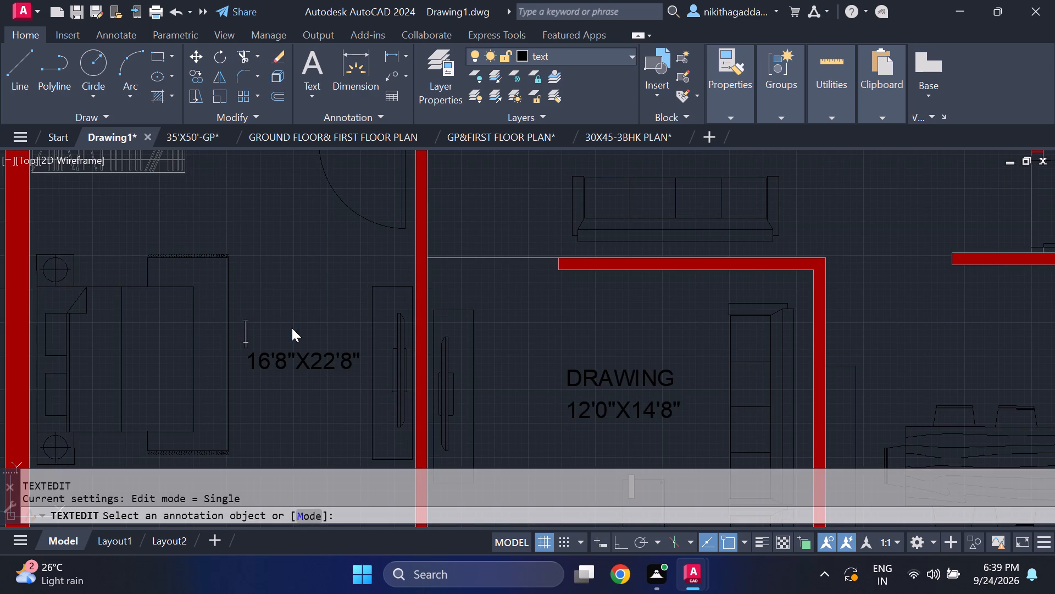
type("BR")
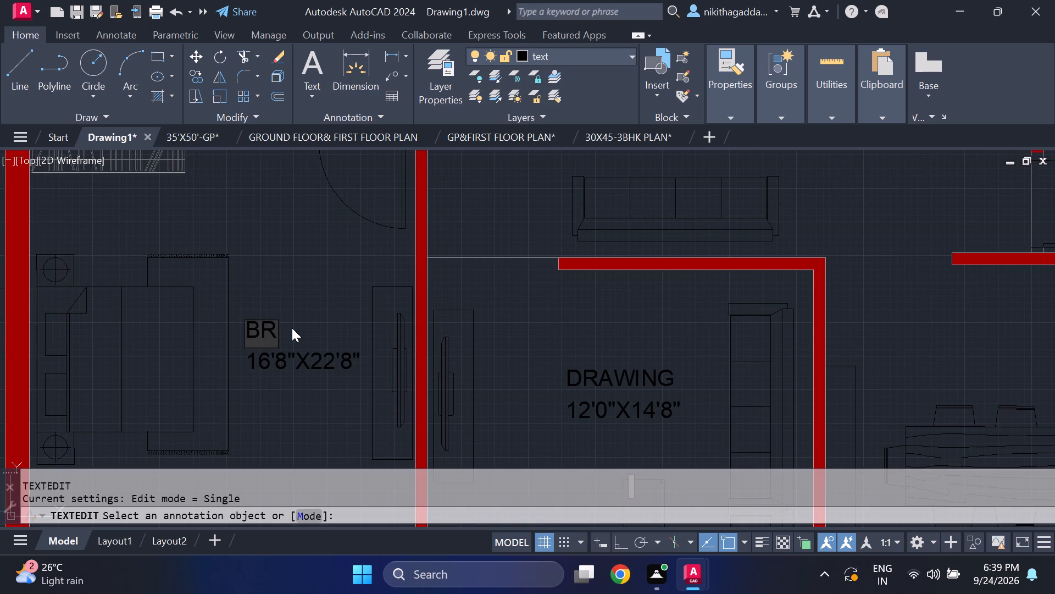
key("BackSpace")
type("EDROOM")
key("Return")
Change the size label below BEDROOM in the west bedroom beside the drawing room to 12'0"X12'0".
key("Return")
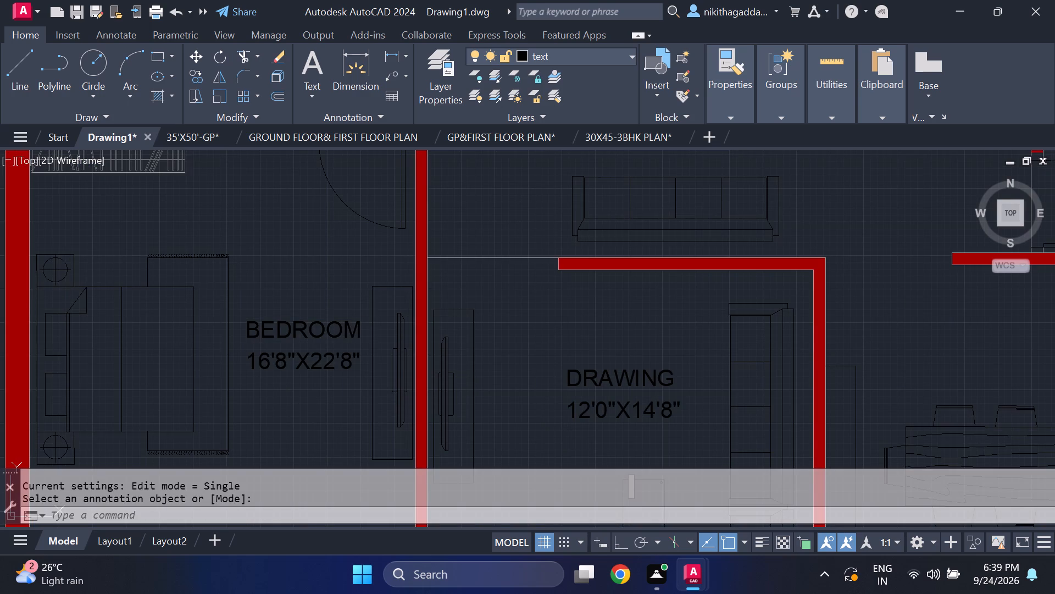
left_click(256, 361)
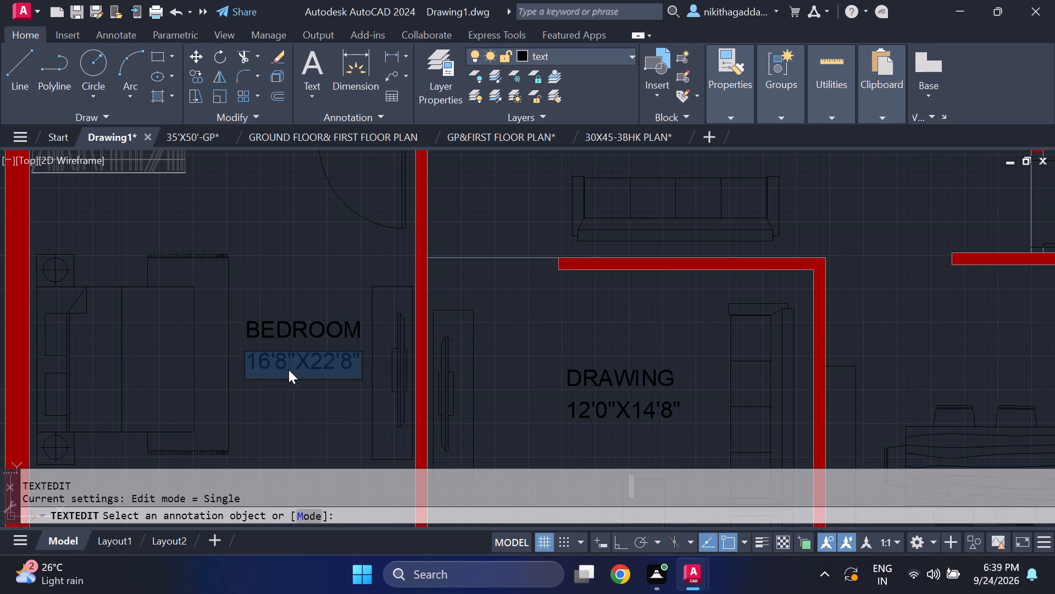
left_click(267, 365)
key("BackSpace")
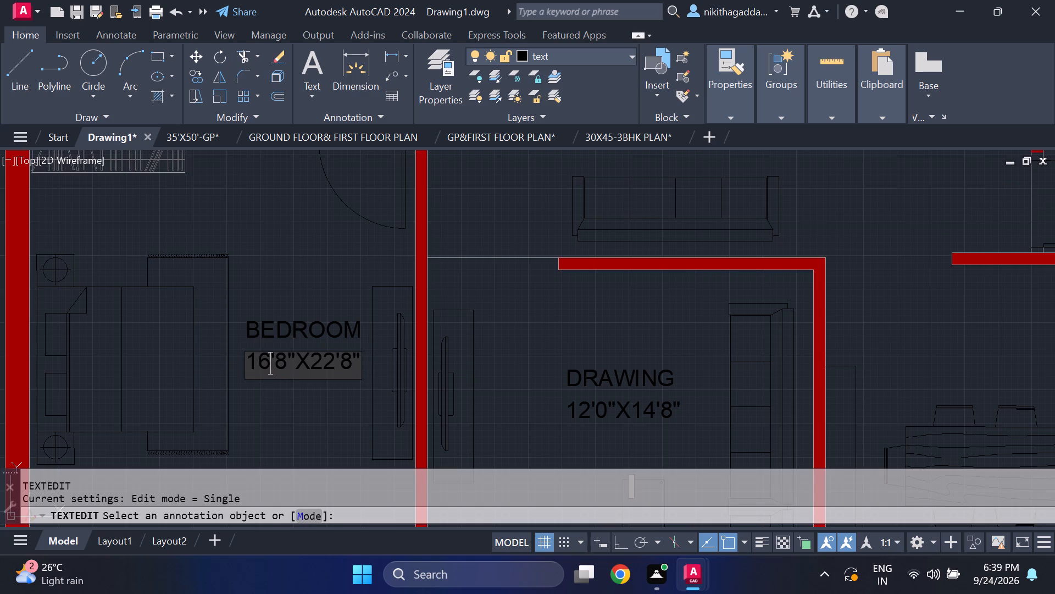
key("2")
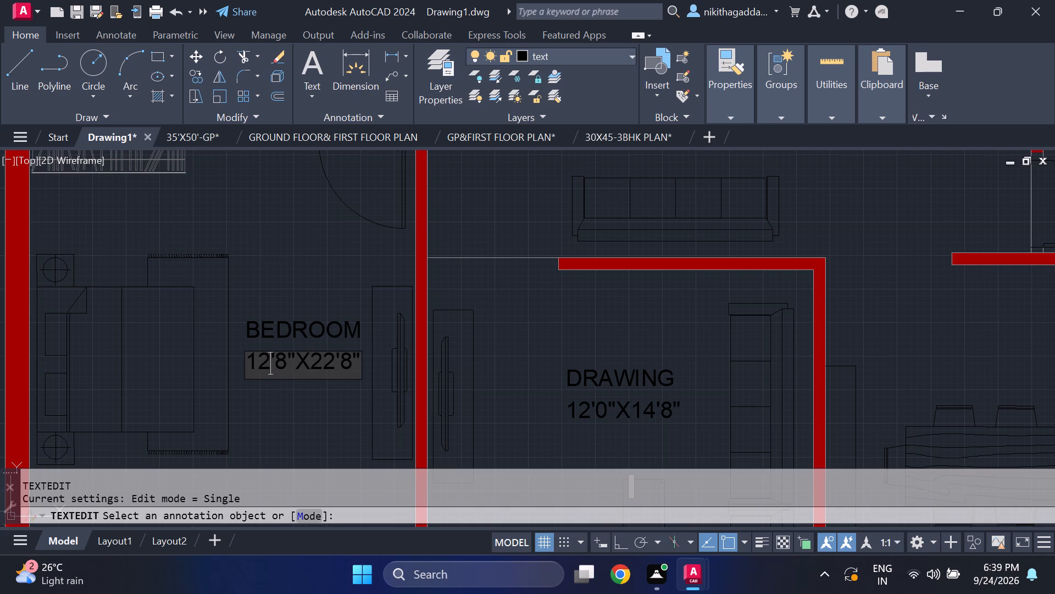
left_click(281, 363)
left_click(287, 362)
key("BackSpace")
key("0")
scroll(312, 373, "up", 2)
left_click(362, 360)
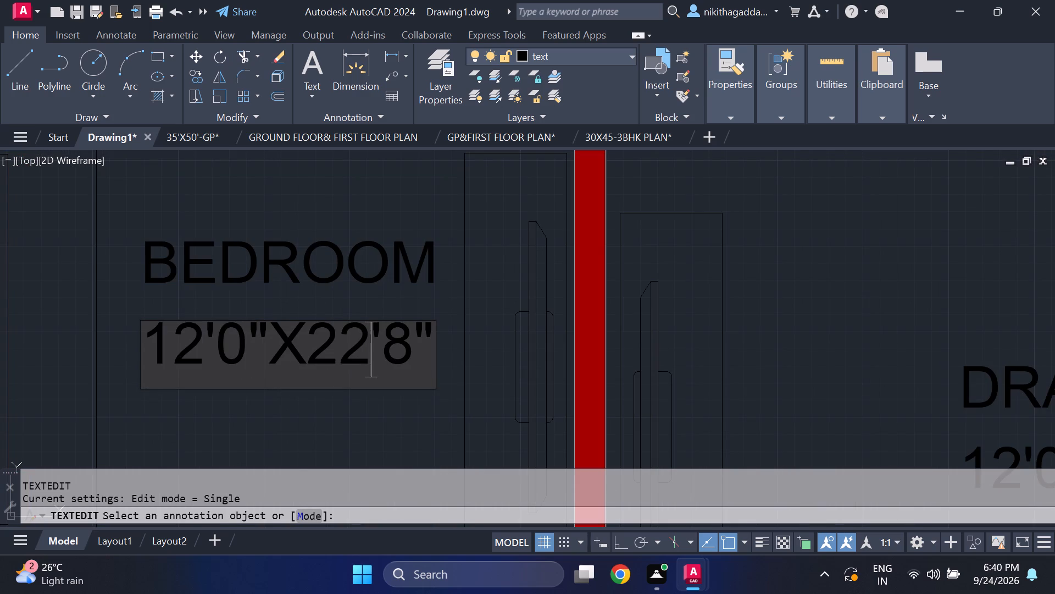
left_click(352, 354)
key("BackSpace")
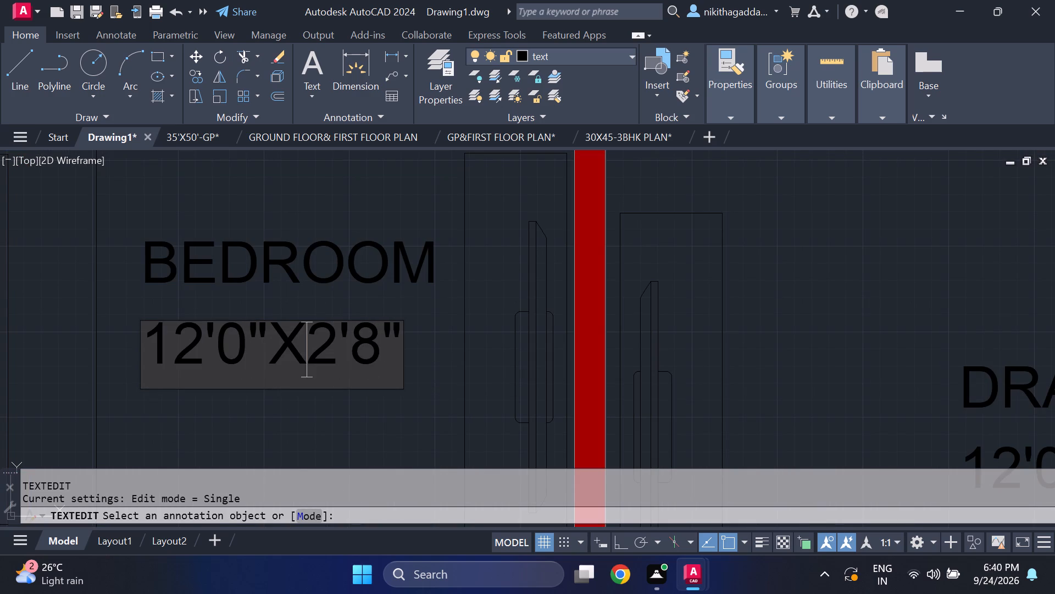
key("1")
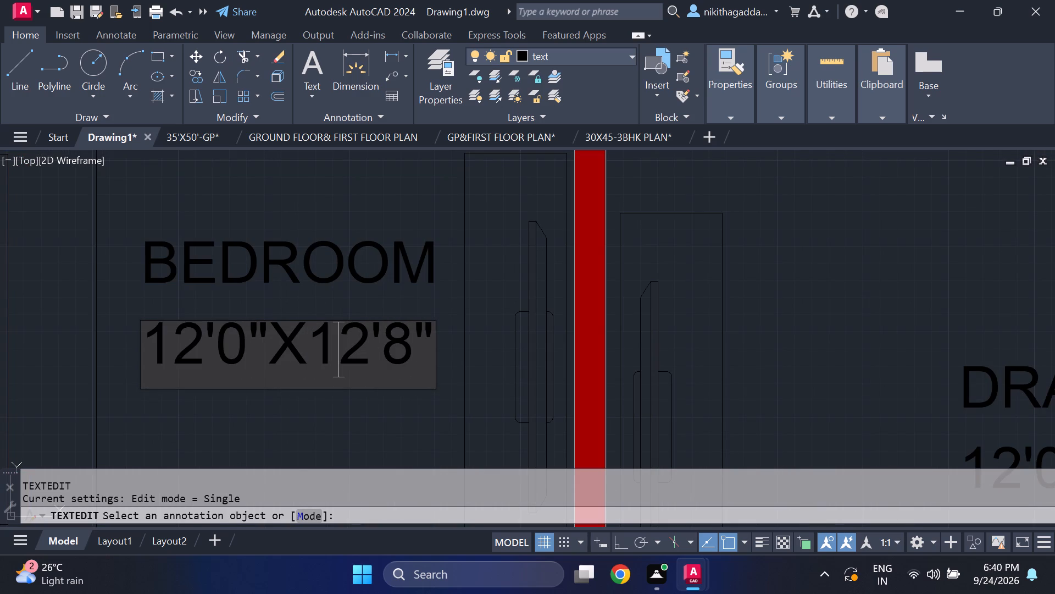
left_click(413, 353)
key("BackSpace")
key("0")
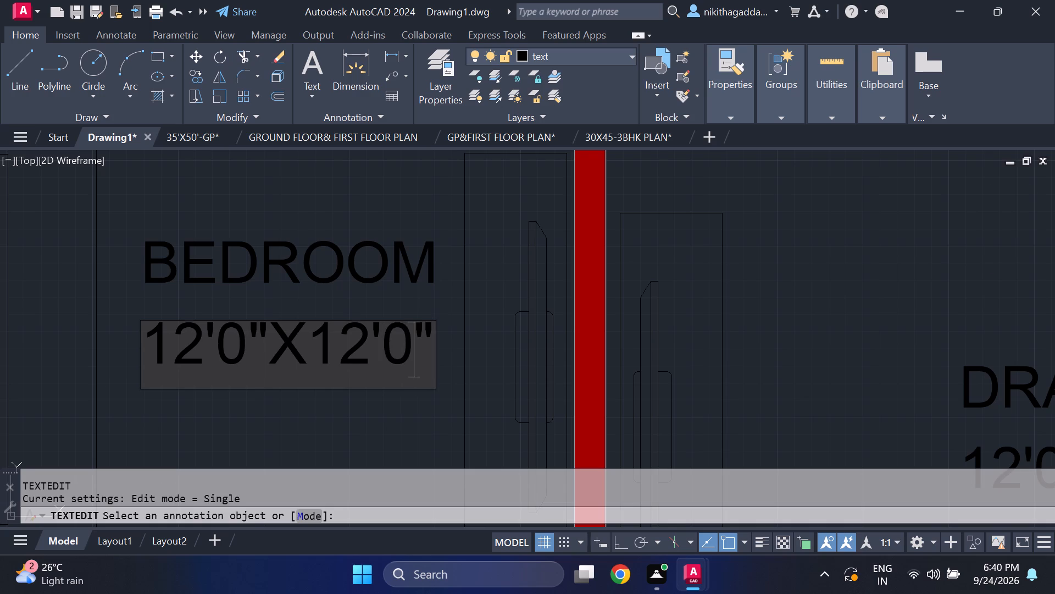
key("Return")
Change the copied PORCH name over the bed in the northwest corner room to BEDROOM.
key("Return")
scroll(323, 352, "down", 6)
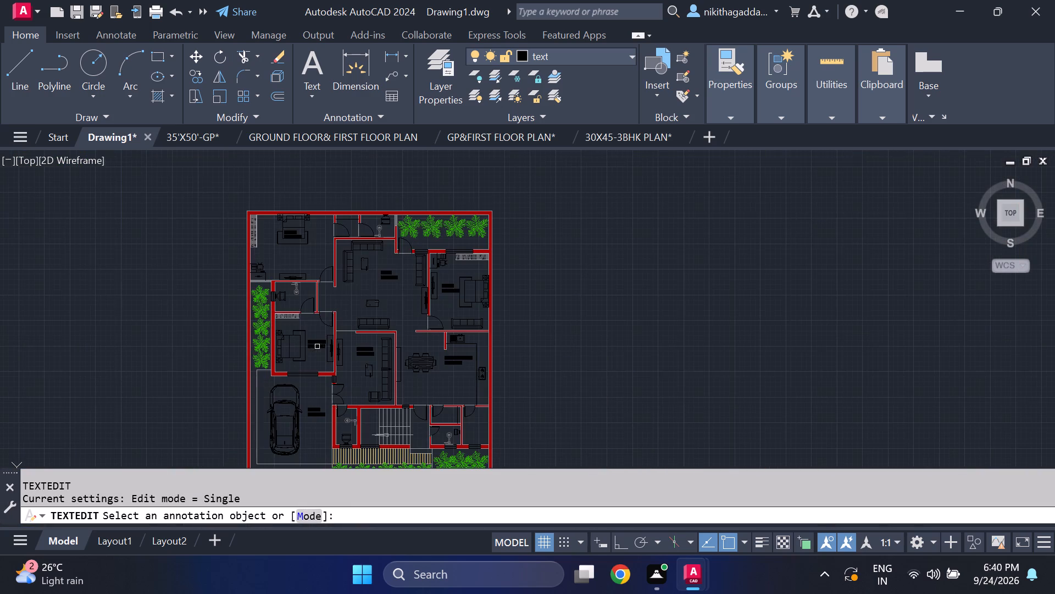
scroll(307, 279, "up", 2)
middle_click_drag(306, 285, 329, 405)
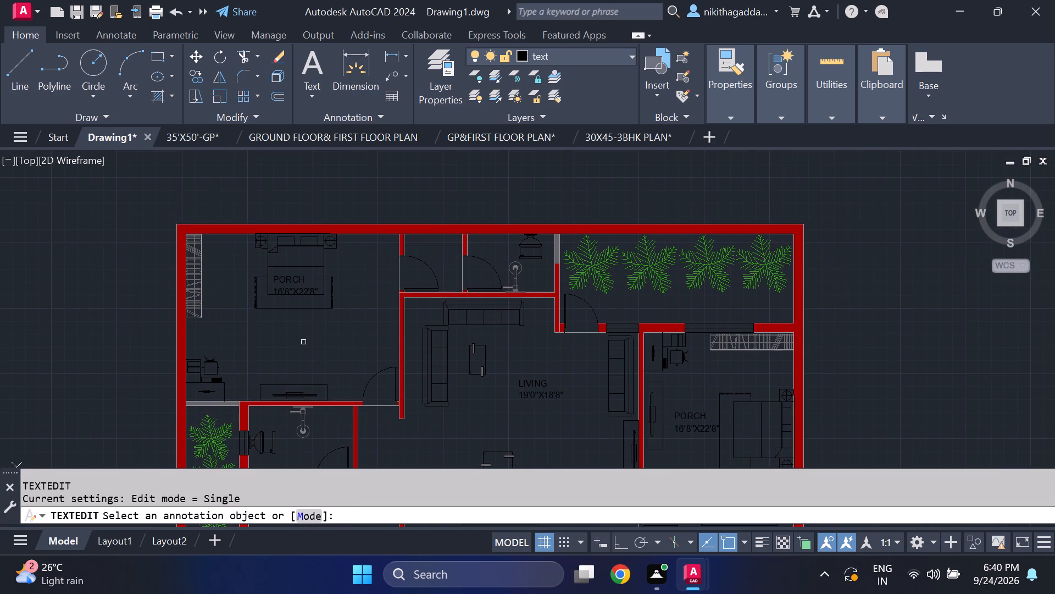
scroll(290, 311, "up", 2)
left_click(280, 233)
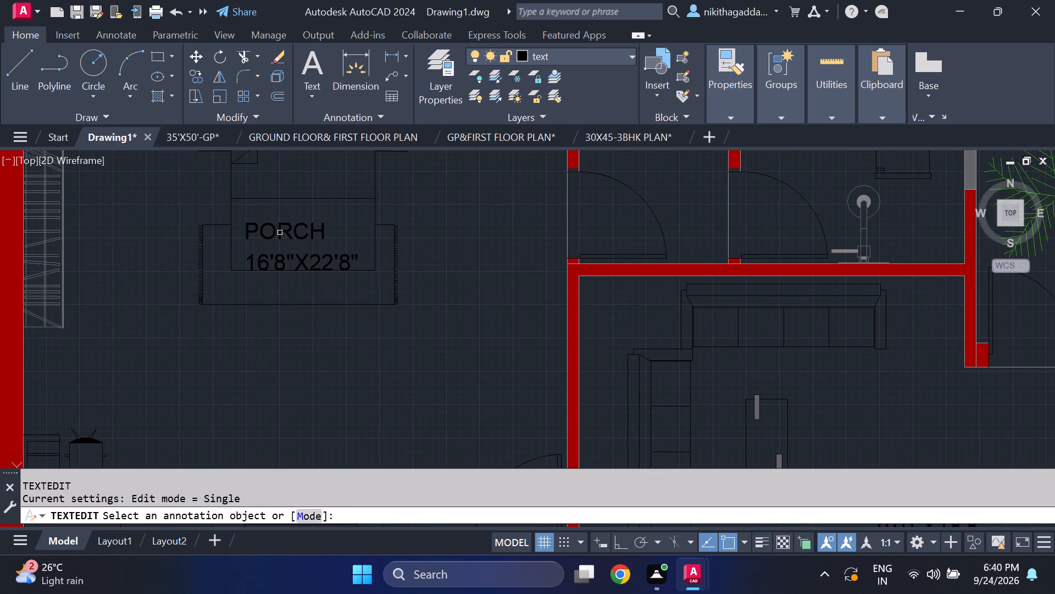
key("Delete")
type("BEDROOM")
key("Return")
Change the size label below BEDROOM in the northwest corner room to 17'0"X13'4".
key("Return")
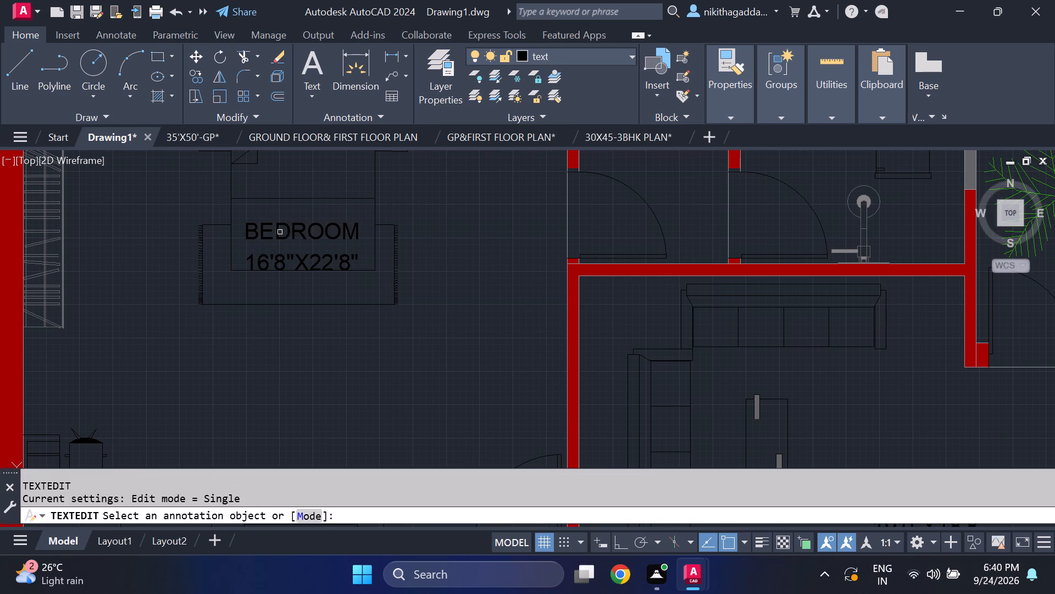
left_click(250, 265)
scroll(270, 258, "up", 2)
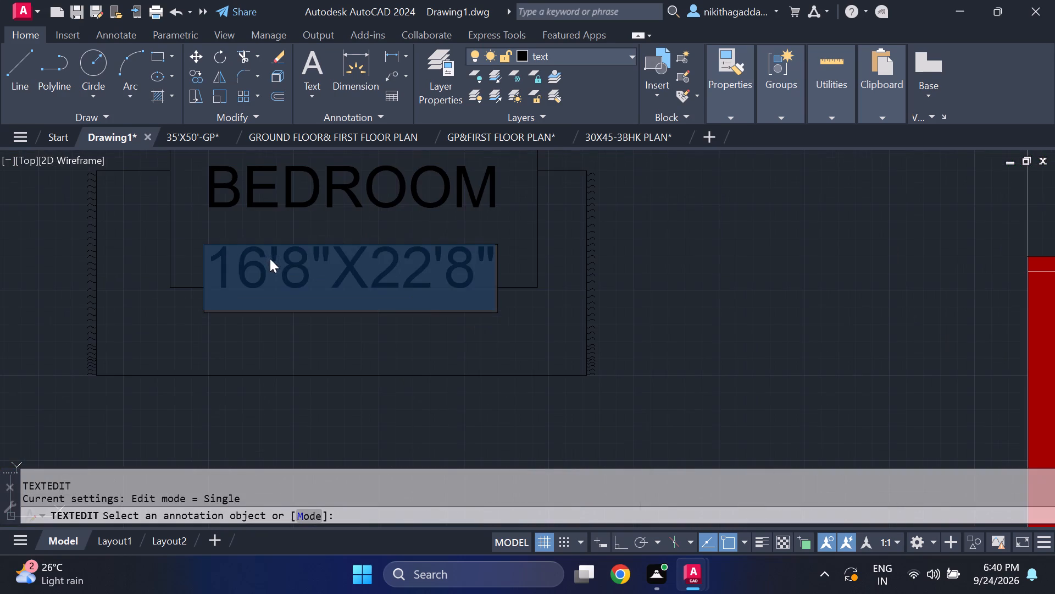
left_click(270, 258)
key("BackSpace")
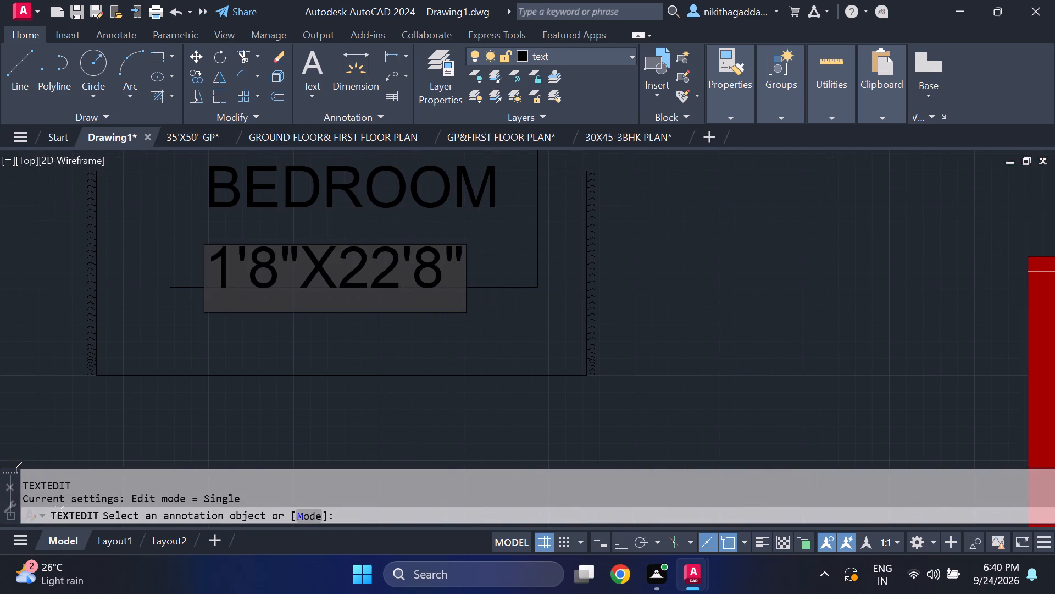
key("7")
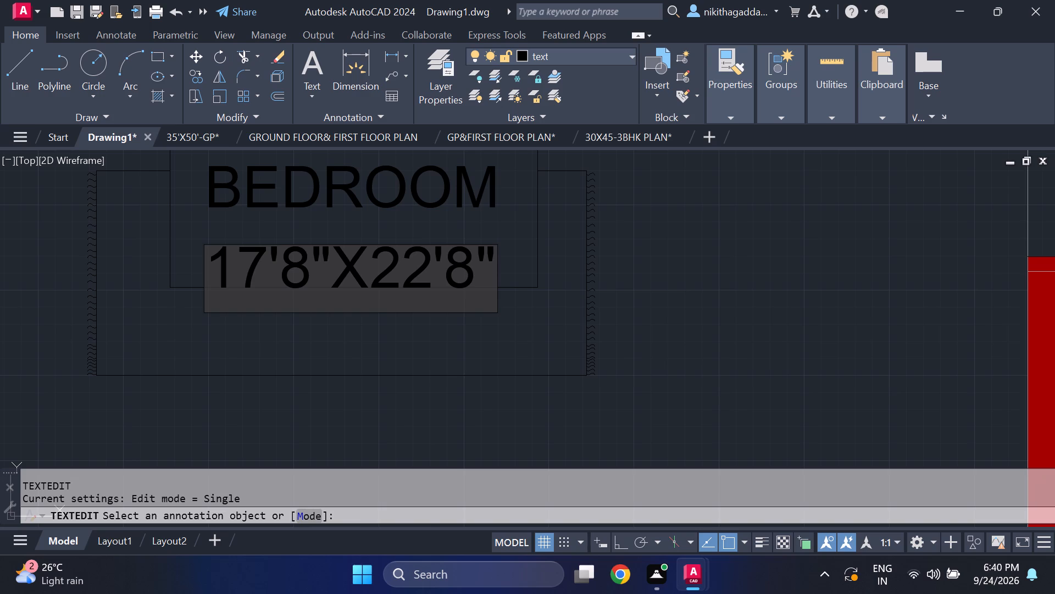
left_click(307, 264)
key("BackSpace")
key("0")
left_click(420, 277)
key("BackSpace")
key("BackSpace")
type("13")
left_click(470, 270)
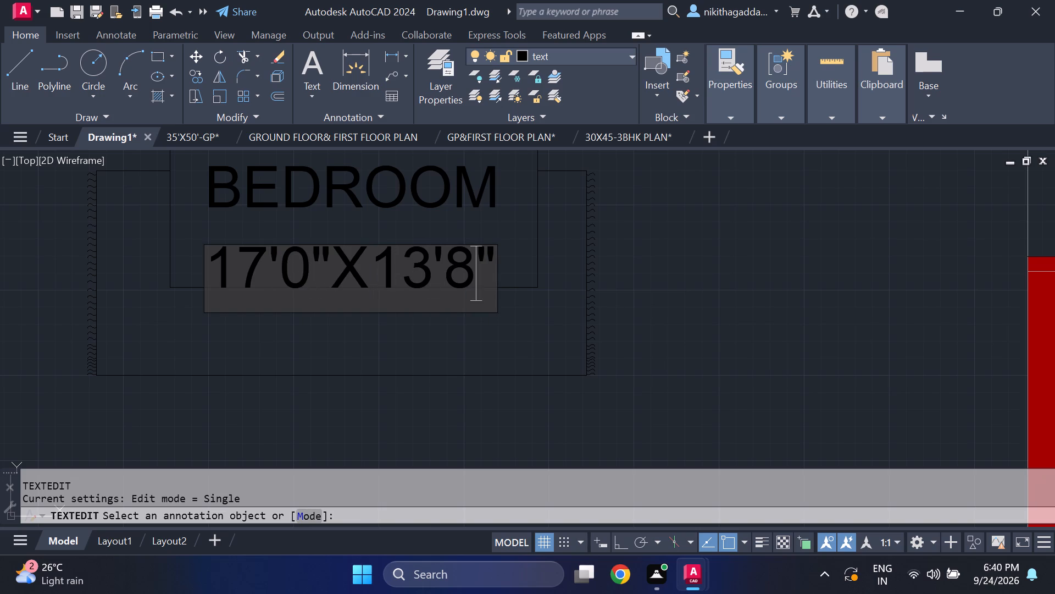
key("BackSpace")
key("4")
key("Return")
Change the copied PORCH name in the bedroom east of the living hall to BEDROOM.
key("Return")
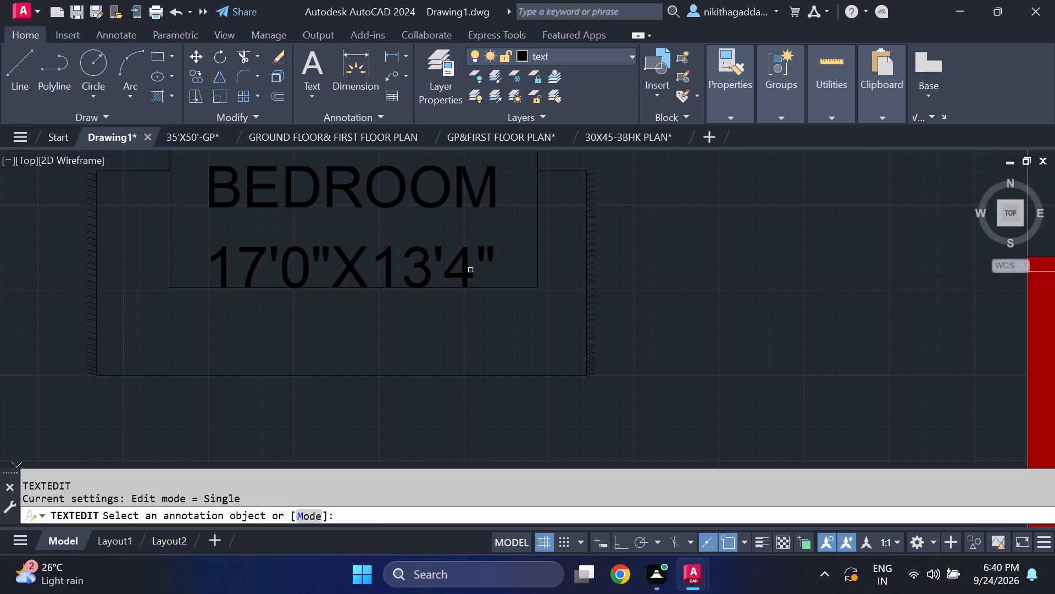
scroll(448, 247, "down", 4)
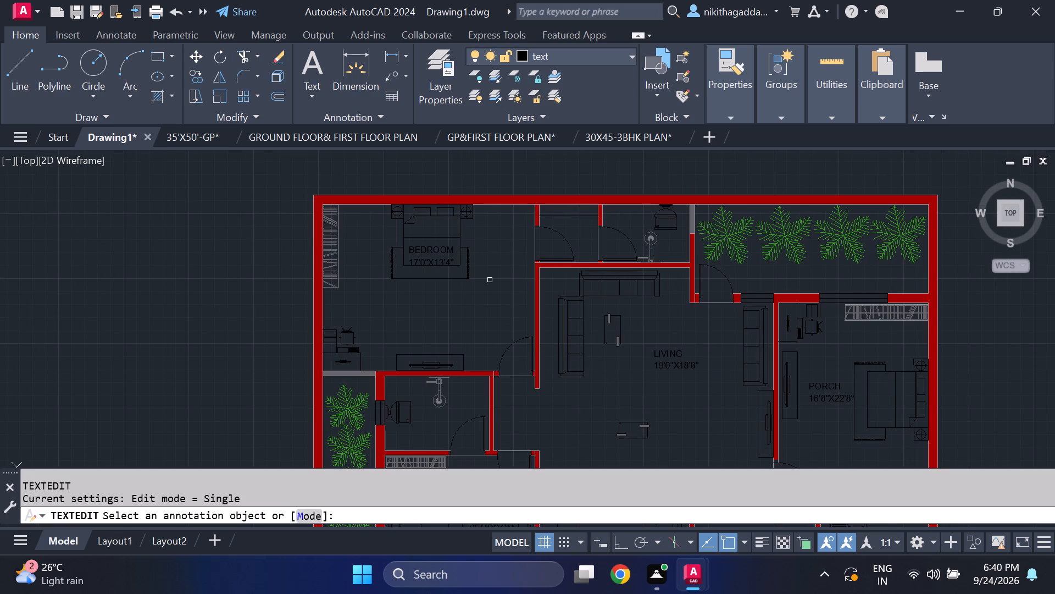
middle_click_drag(564, 298, 383, 285)
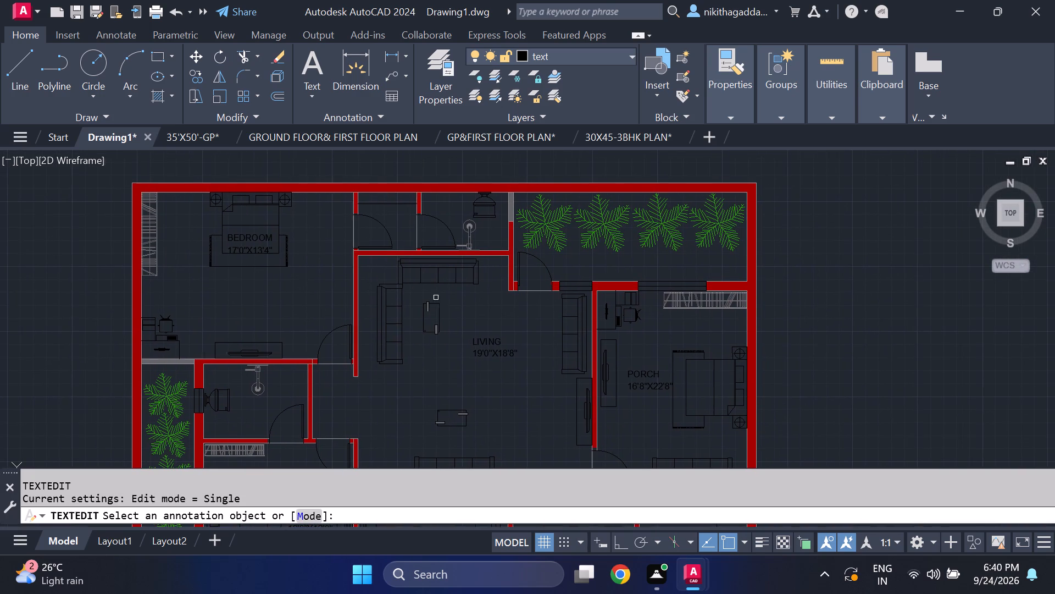
middle_click_drag(503, 353, 440, 338)
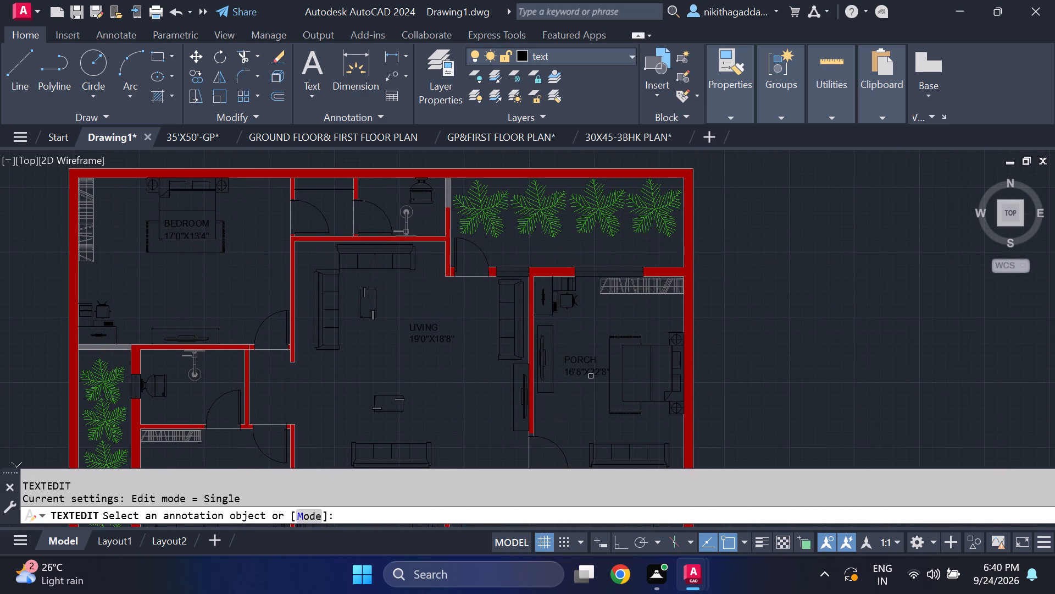
left_click(582, 359)
scroll(581, 359, "up", 3)
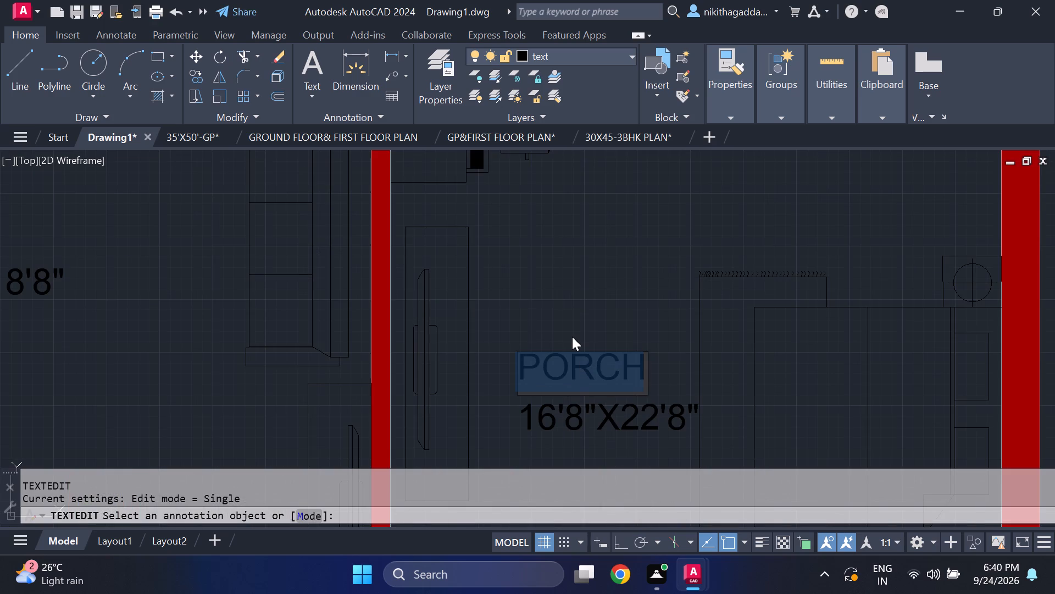
key("Delete")
type("BEDROOM")
key("Return")
Change the size label below BEDROOM in the room east of the living hall to 12'0"X15'8".
key("Return")
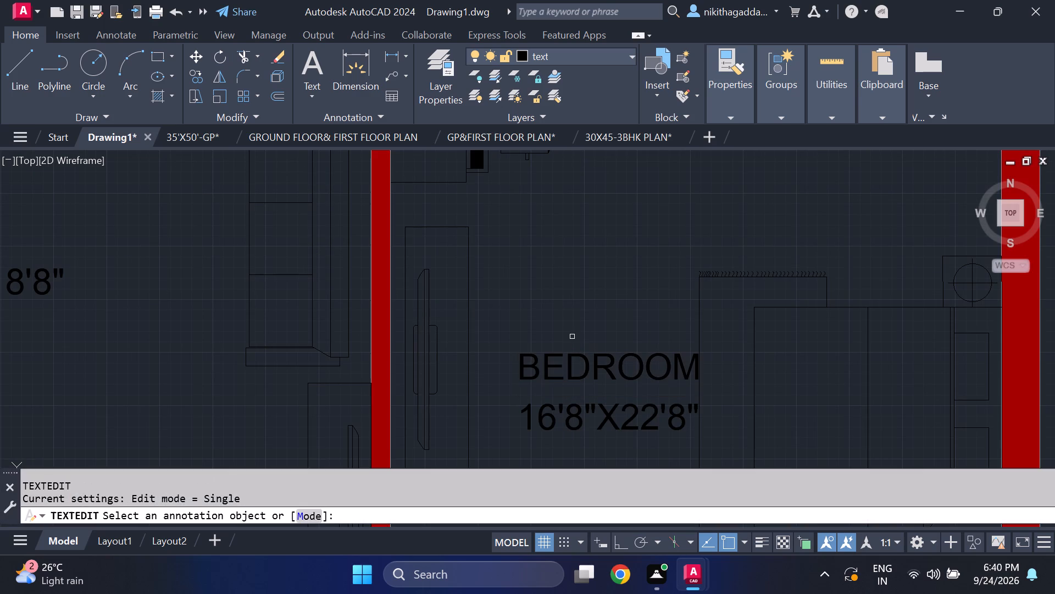
middle_click_drag(558, 372, 495, 320)
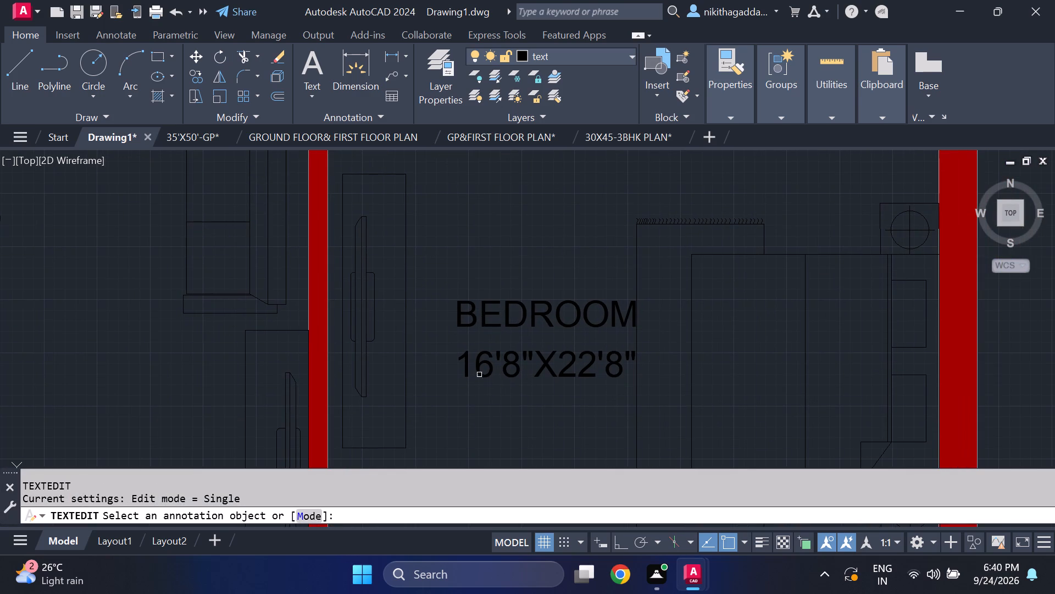
left_click(476, 367)
scroll(493, 376, "up", 2)
left_click(489, 359)
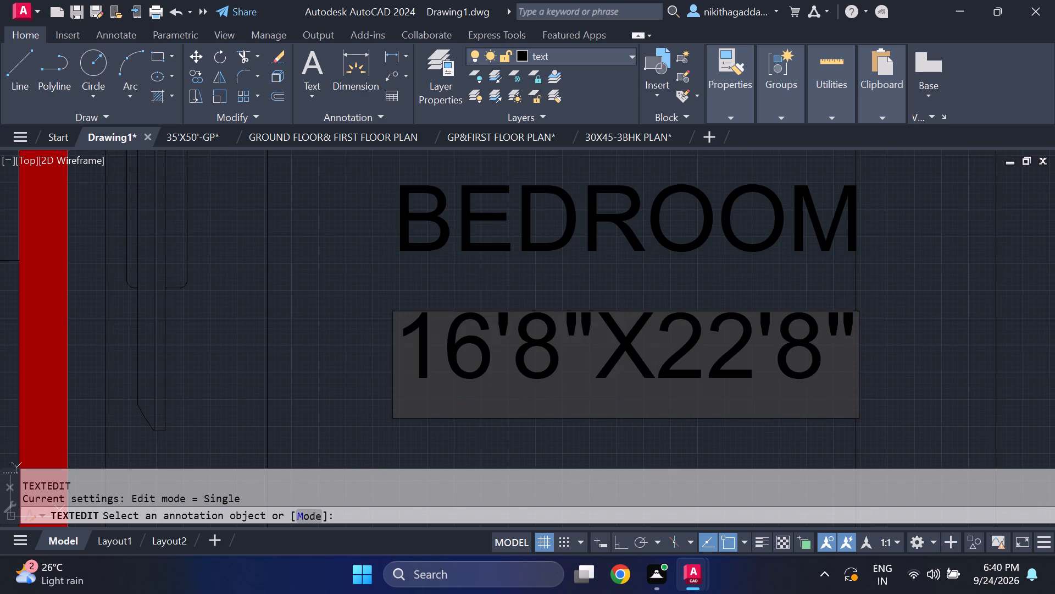
key("BackSpace")
key("2")
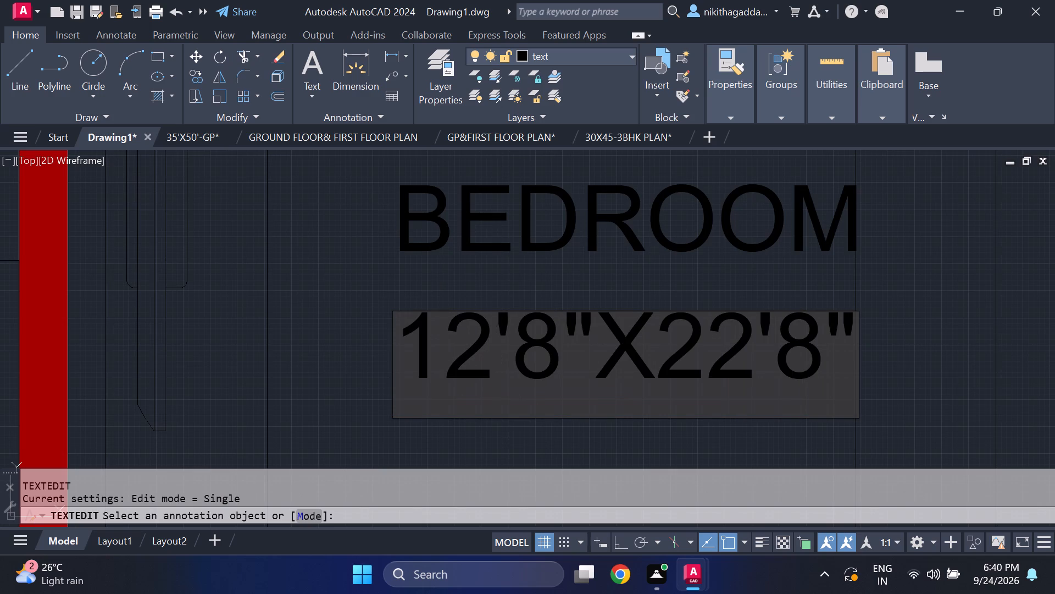
left_click(551, 348)
key("BackSpace")
key("0")
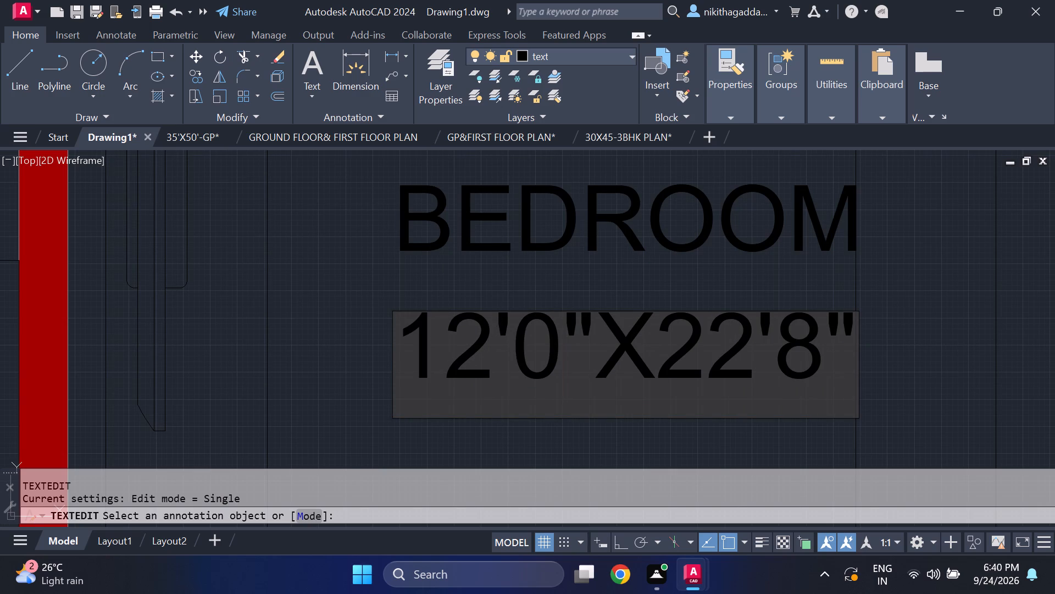
left_click(750, 356)
key("BackSpace")
key("BackSpace")
type("15")
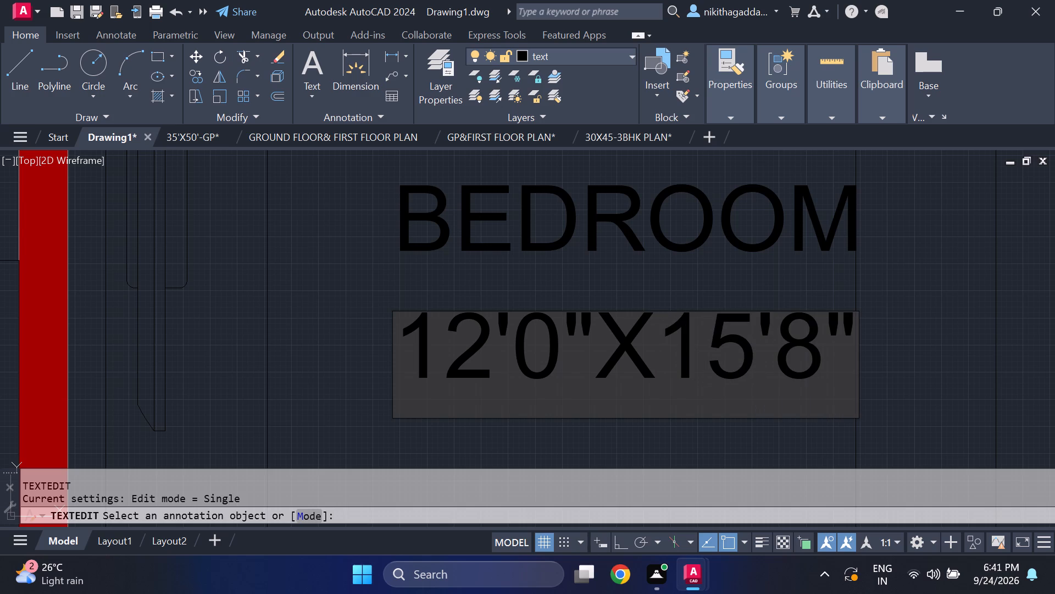
key("Return")
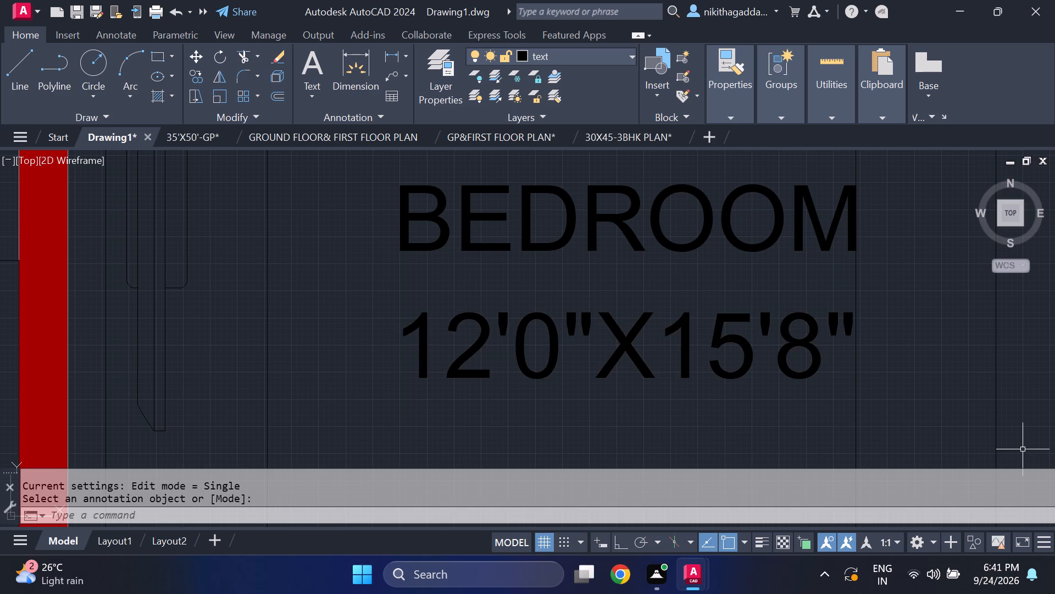
Copy the PORCH name and size label from beside the car into the small toilet east of the porch.
scroll(890, 355, "down", 5)
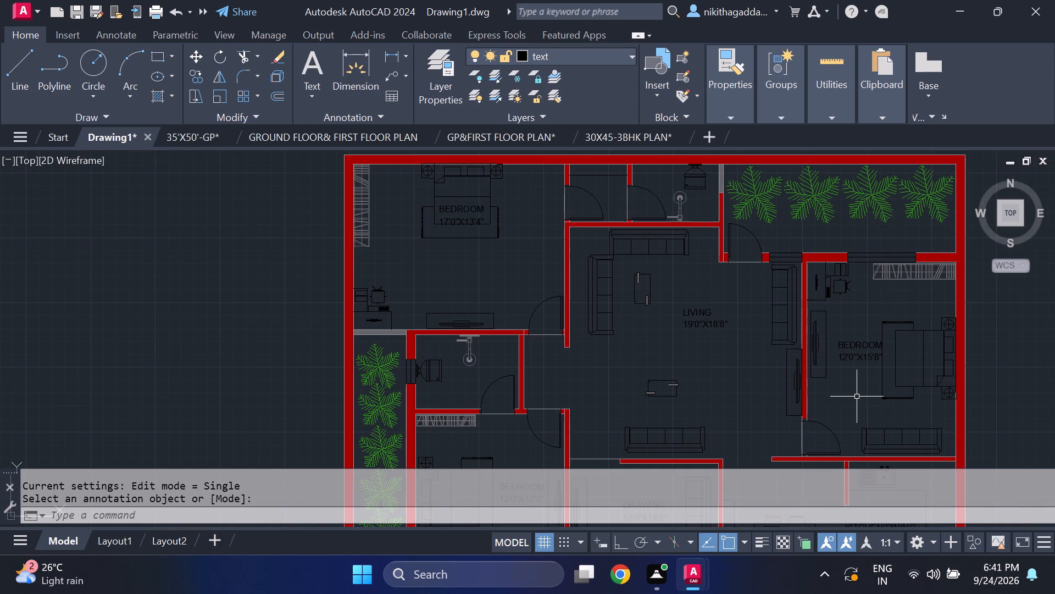
scroll(898, 372, "down", 2)
middle_click_drag(895, 371, 835, 301)
scroll(822, 331, "up", 1)
middle_click_drag(798, 391, 792, 332)
scroll(786, 381, "up", 1)
middle_click_drag(777, 367, 802, 276)
scroll(538, 360, "up", 1)
left_click(533, 333)
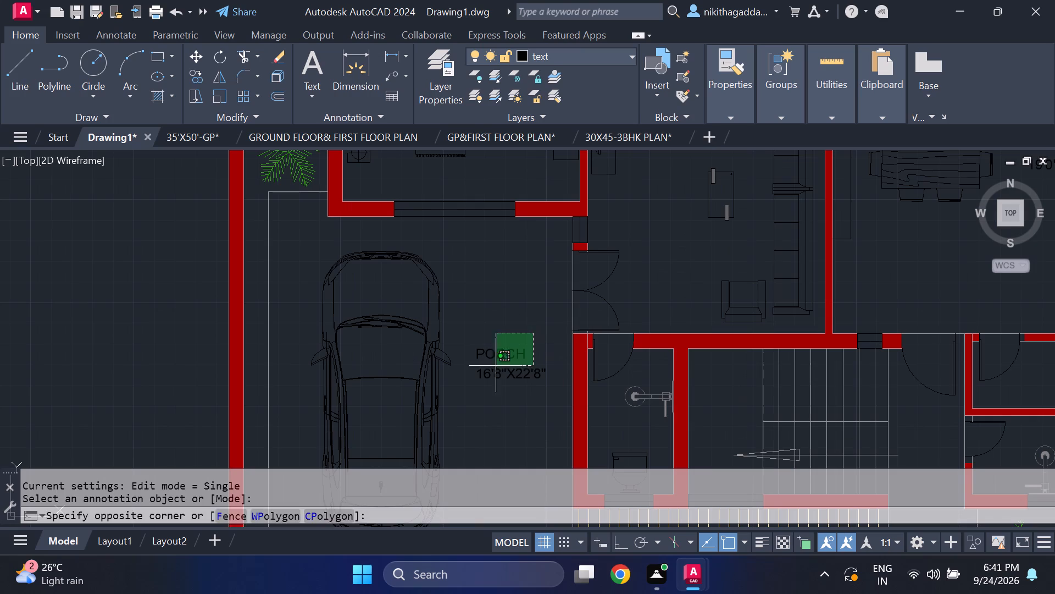
left_click(482, 403)
type("CO")
key("Return")
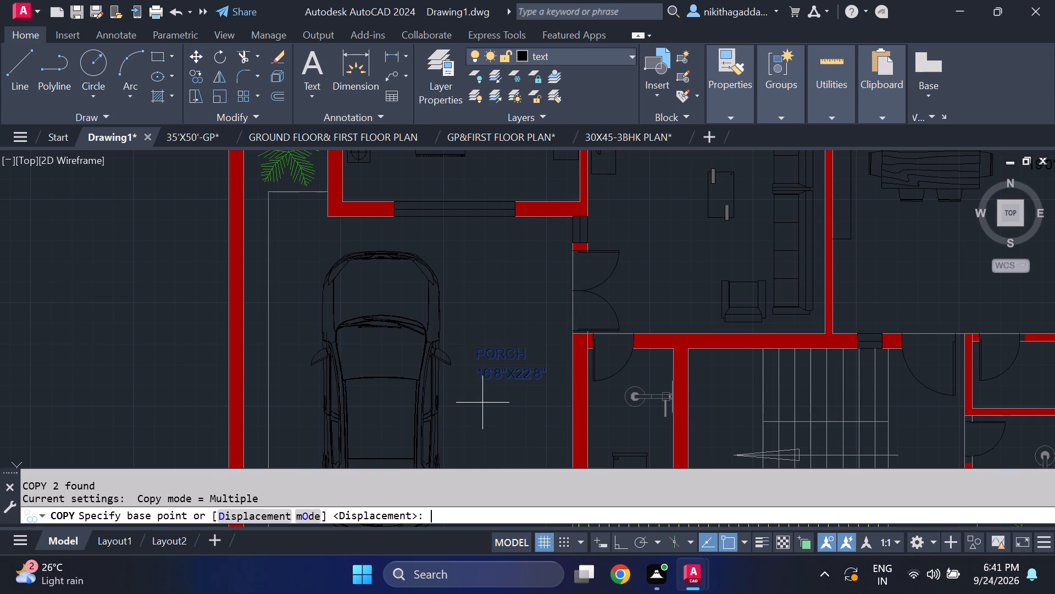
left_click(491, 384)
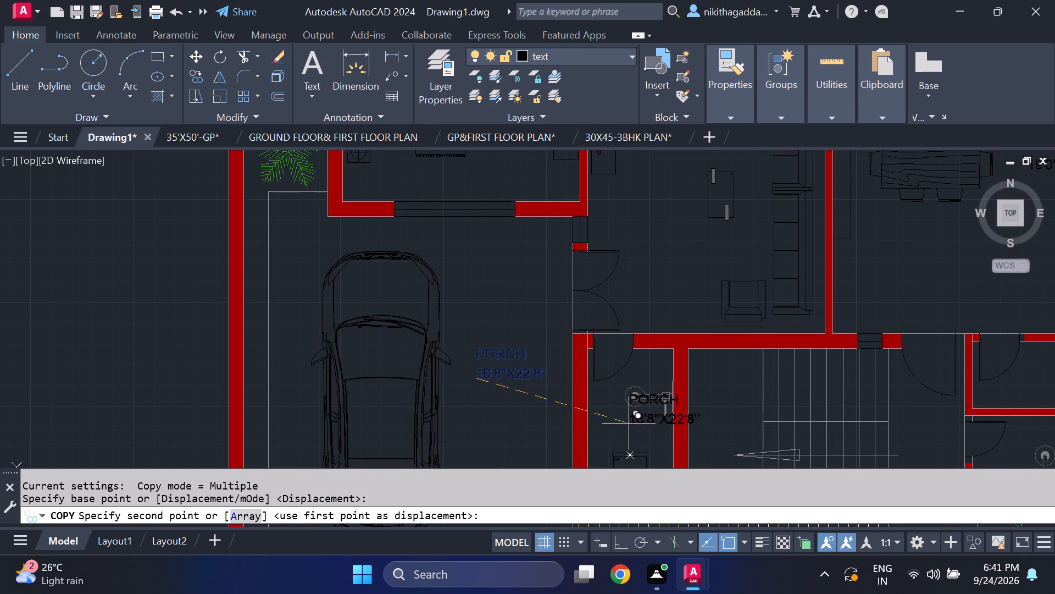
middle_click_drag(614, 408, 603, 334)
scroll(582, 354, "up", 3)
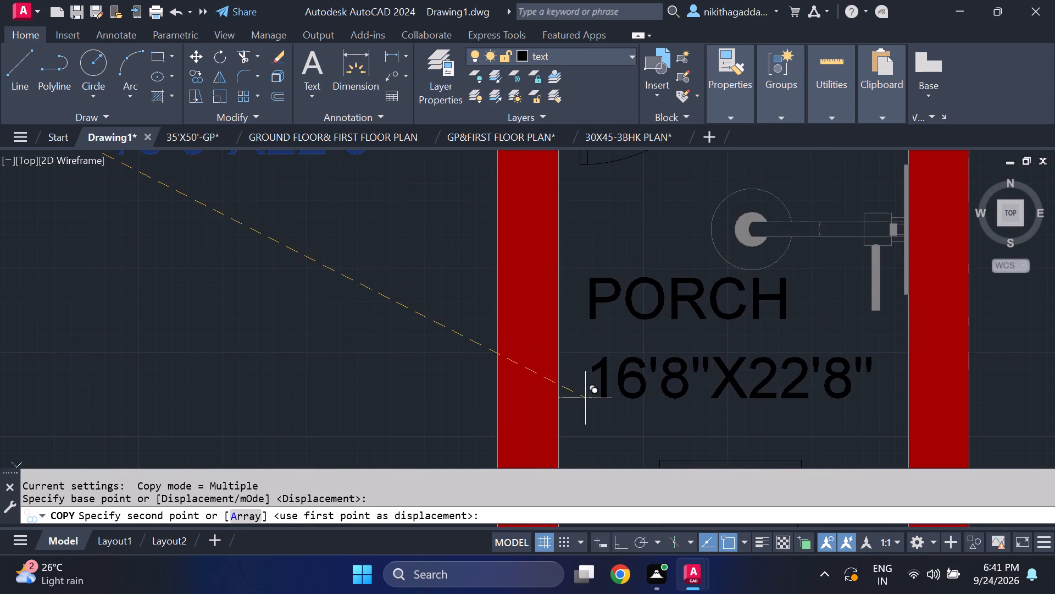
left_click(597, 414)
scroll(640, 391, "down", 4)
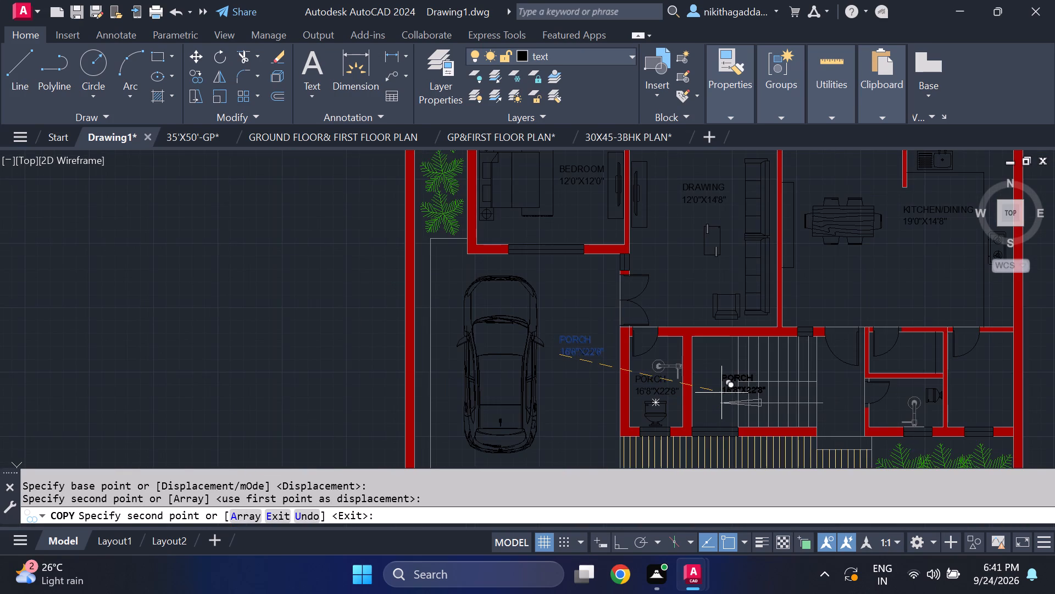
key("Escape")
Scale down the copied PORCH label and its size text so they fit inside the toilet beside the porch.
scroll(612, 381, "up", 2)
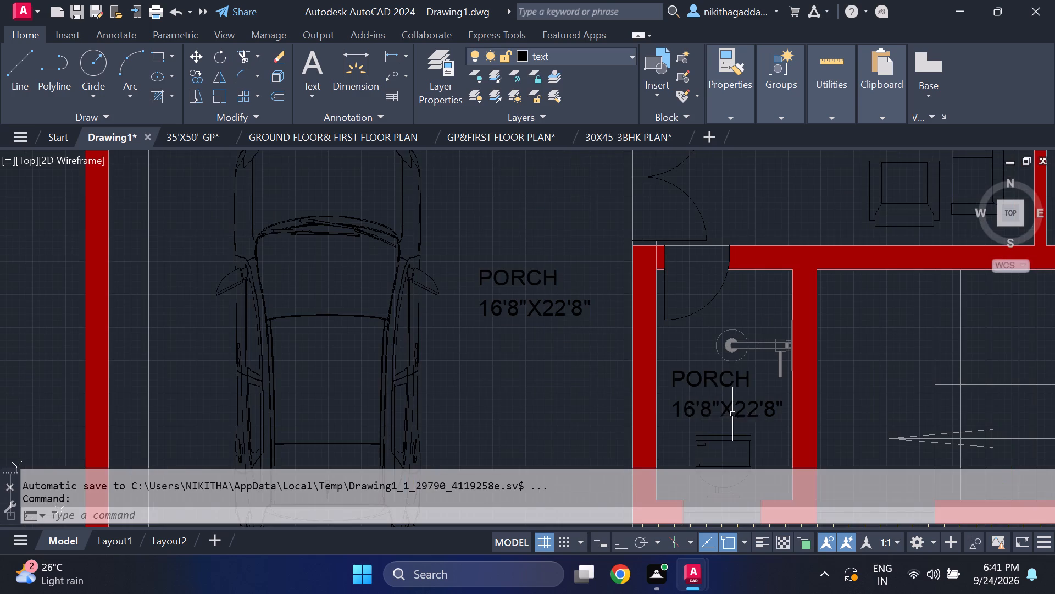
middle_click_drag(734, 415, 691, 362)
scroll(690, 361, "up", 2)
left_click(732, 229)
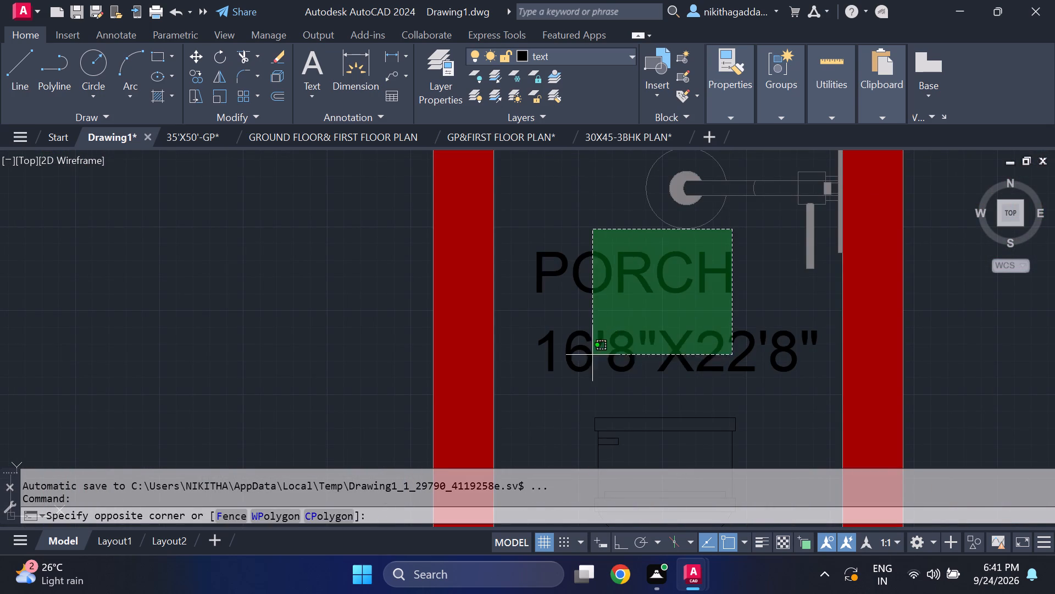
left_click(582, 370)
type("SCALE")
key("Return")
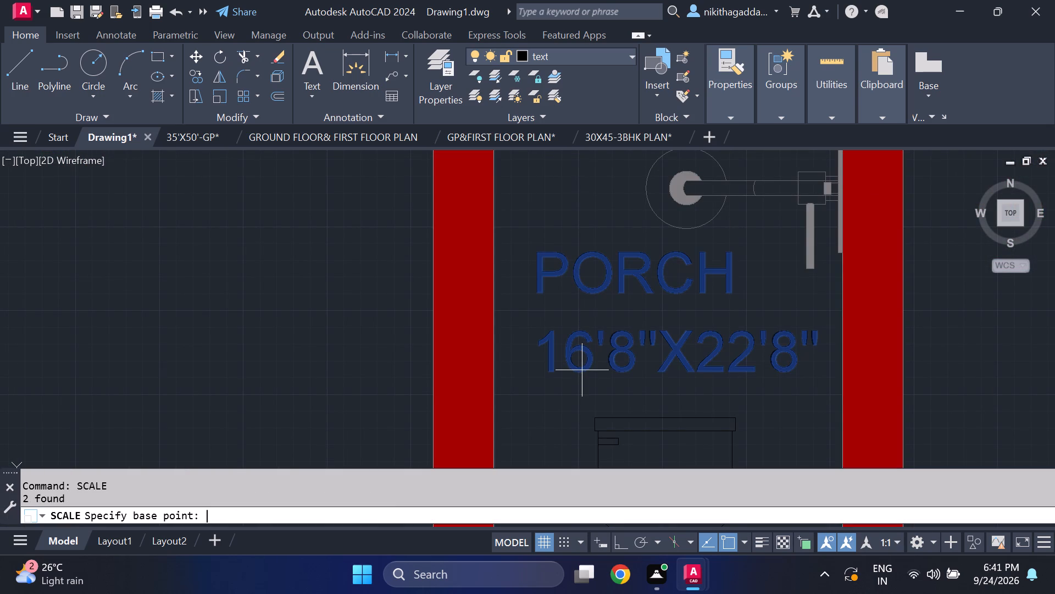
left_click(557, 363)
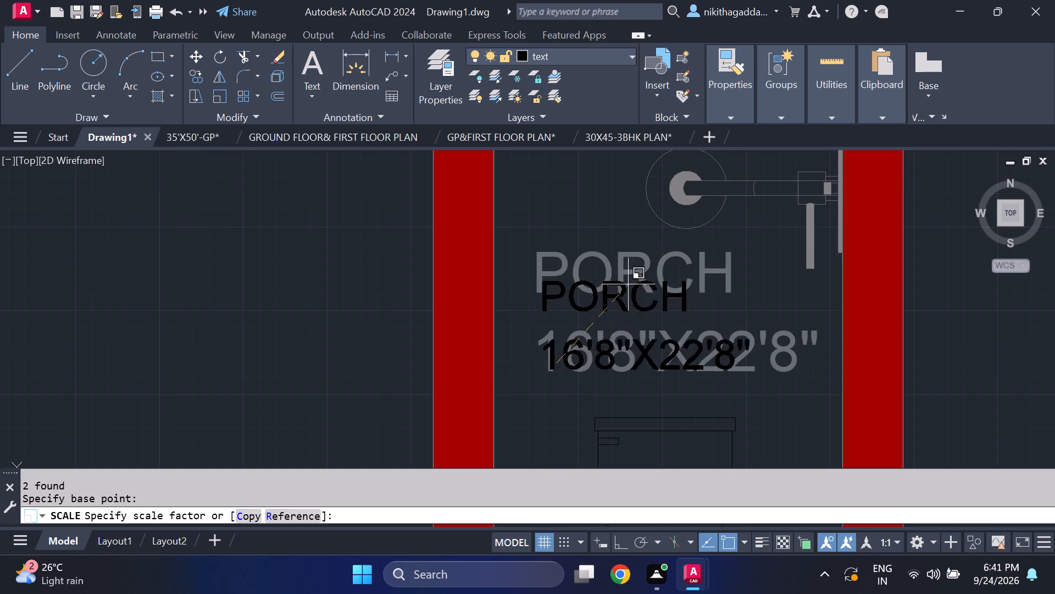
left_click(638, 292)
scroll(686, 307, "down", 2)
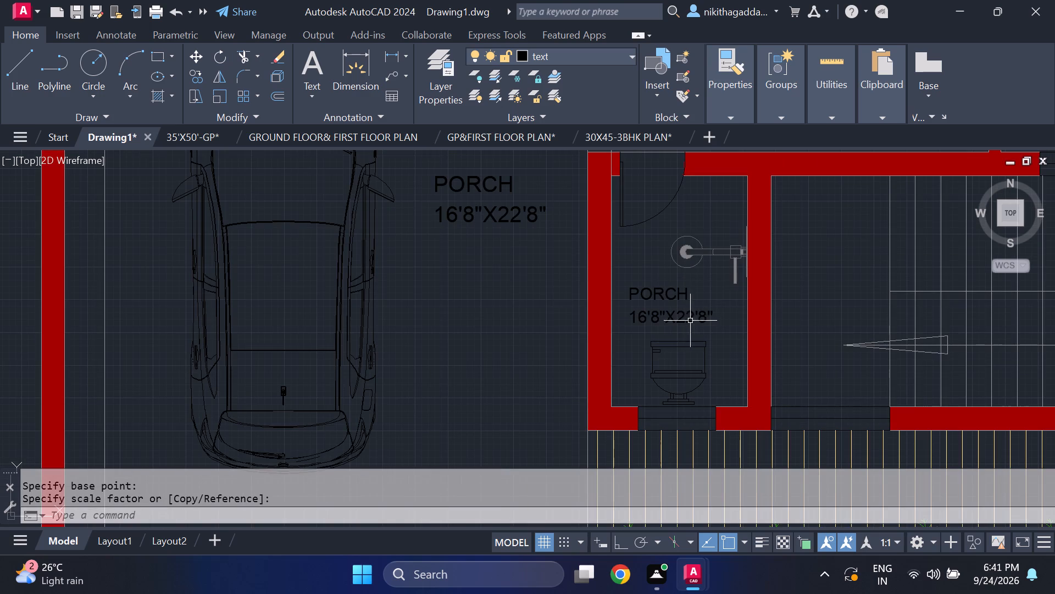
Change the copied PORCH name in the small room east of the porch to TOILET.
scroll(652, 294, "up", 1)
double_click(671, 295)
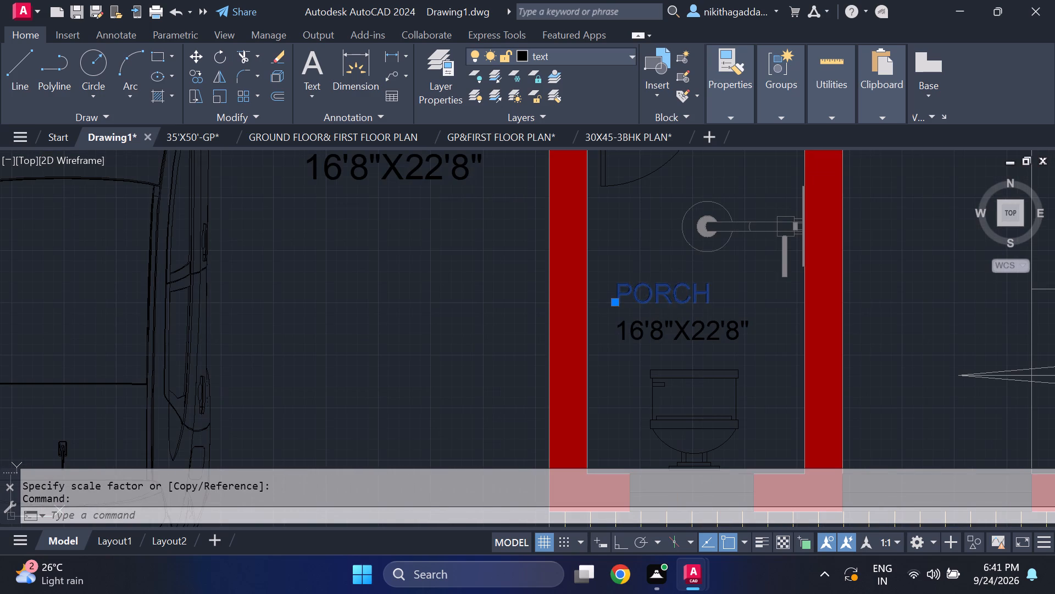
key("Delete")
type("TOI")
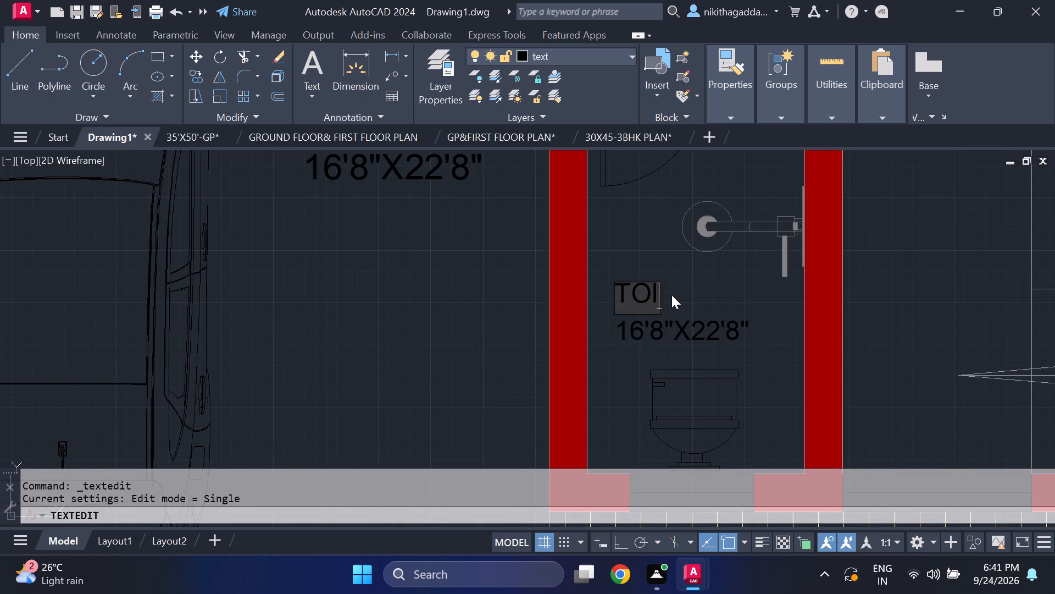
type("LET")
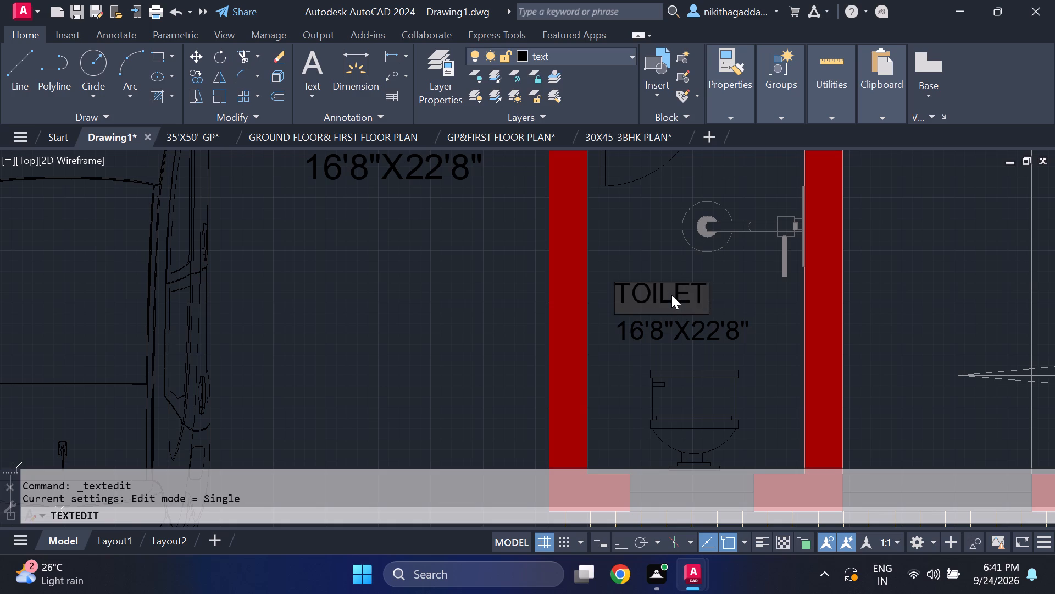
key("Return")
Change the size label below TOILET in the room east of the porch to 4'4"X7'0".
key("Return")
scroll(707, 279, "up", 1)
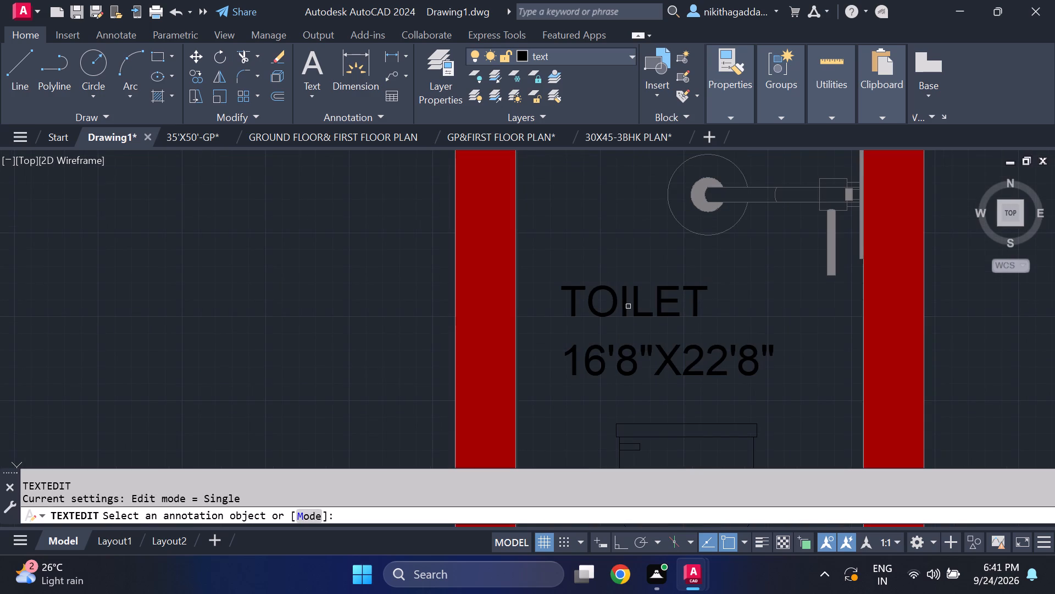
left_click(570, 372)
left_click(574, 369)
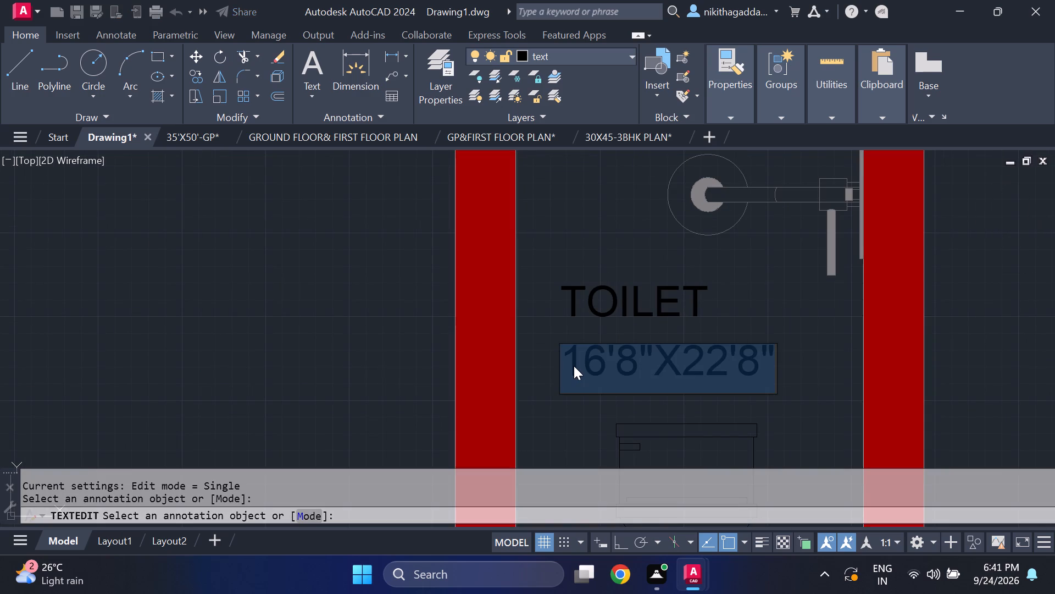
scroll(574, 366, "up", 2)
left_click(659, 338)
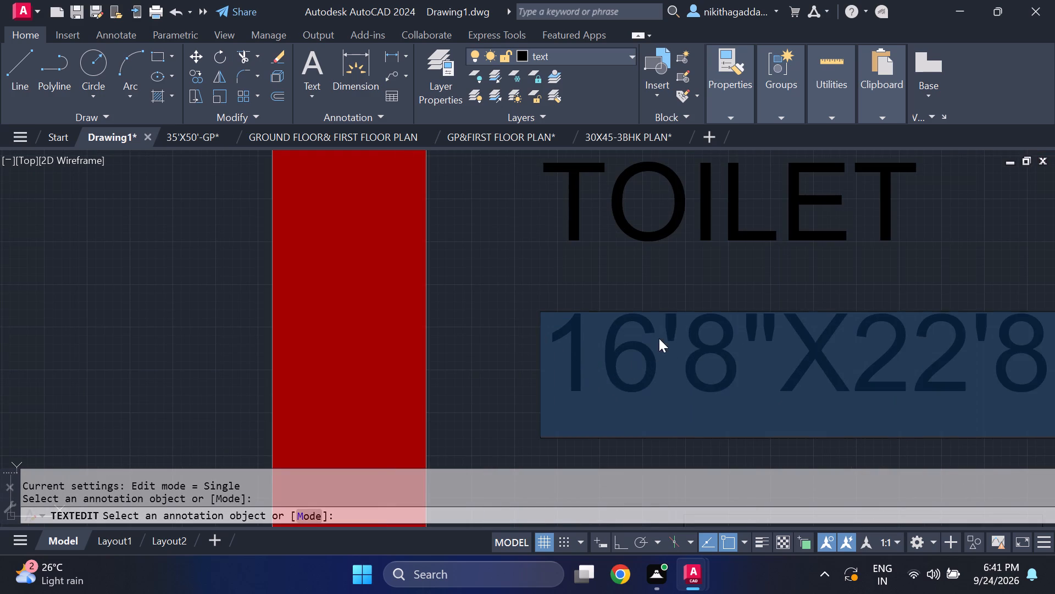
key("BackSpace")
key("BackSpace")
key("4")
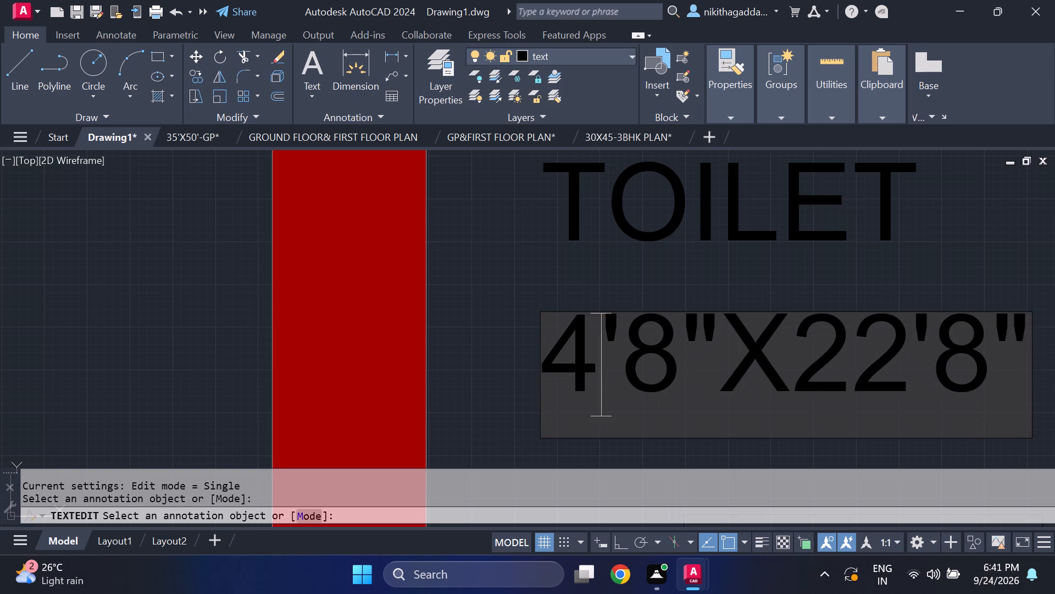
left_click(686, 335)
key("BackSpace")
key("4")
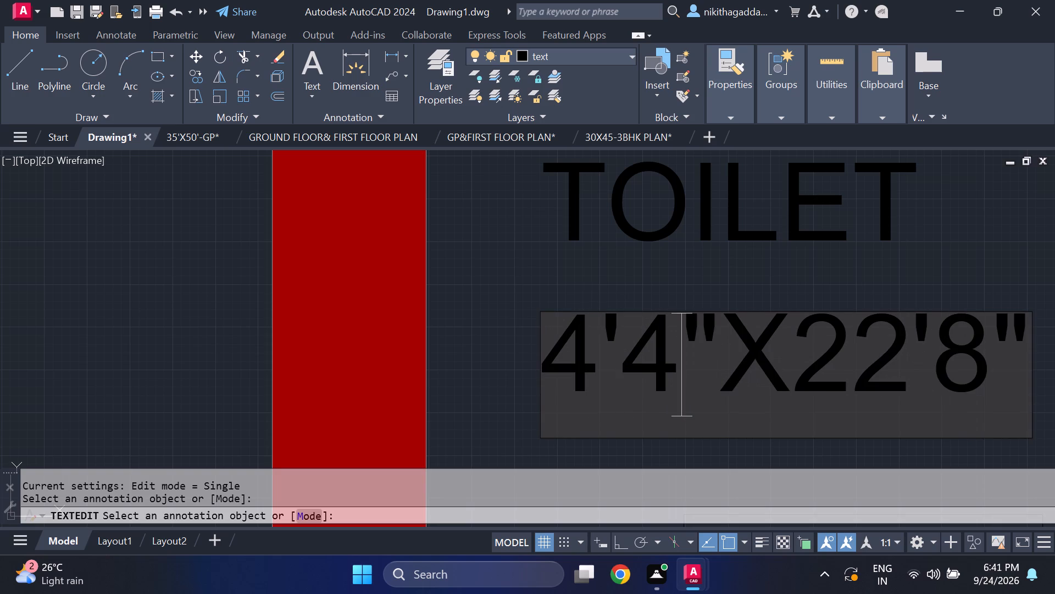
left_click(897, 366)
key("BackSpace")
key("BackSpace")
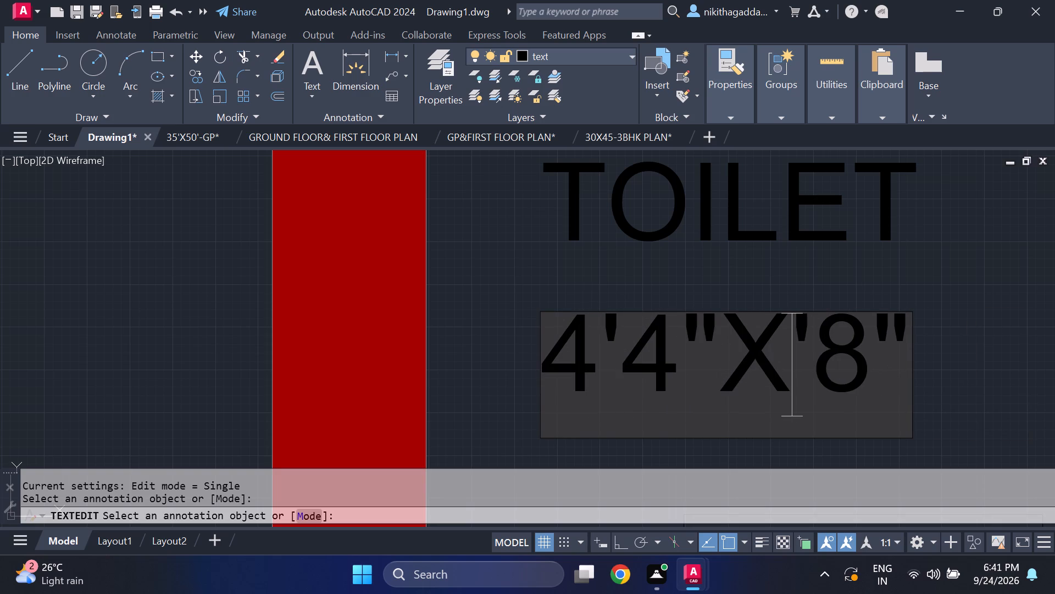
key("7")
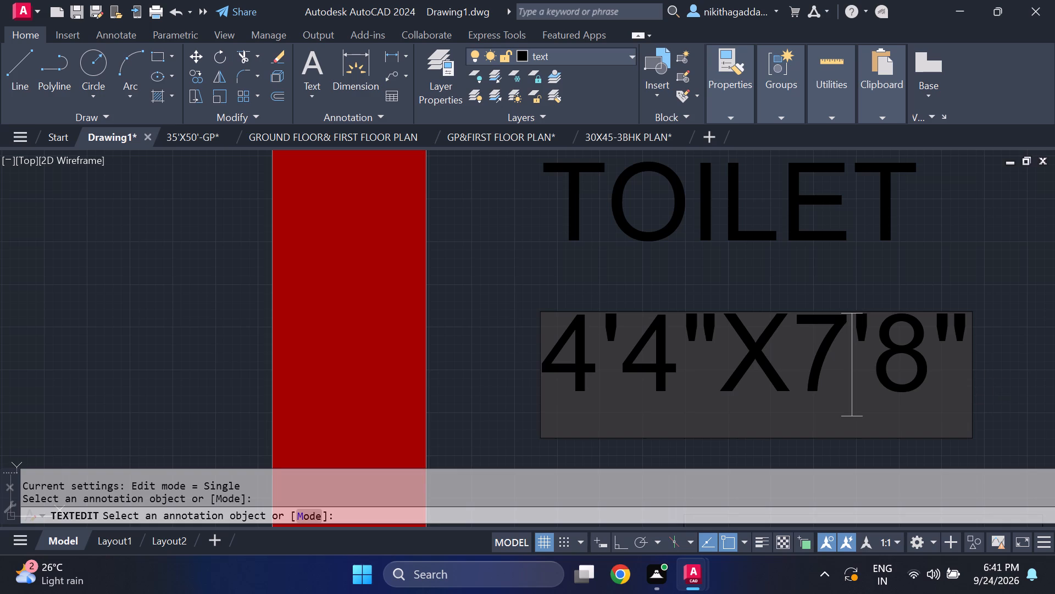
left_click(929, 360)
key("BackSpace")
key("0")
key("Return")
key("Return")
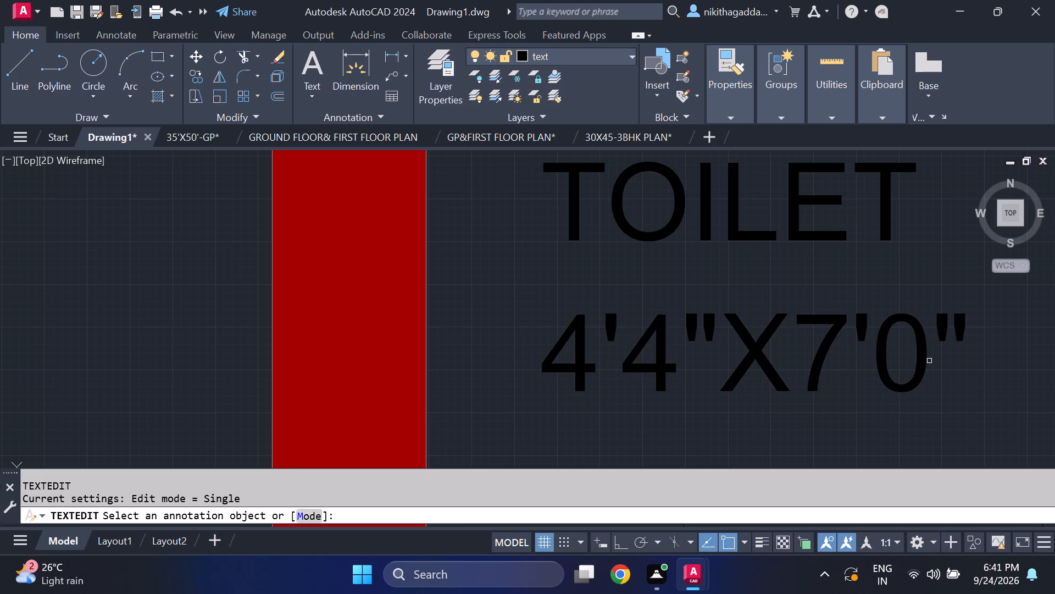
scroll(958, 306, "down", 3)
scroll(932, 356, "down", 2)
middle_click_drag(936, 361, 748, 374)
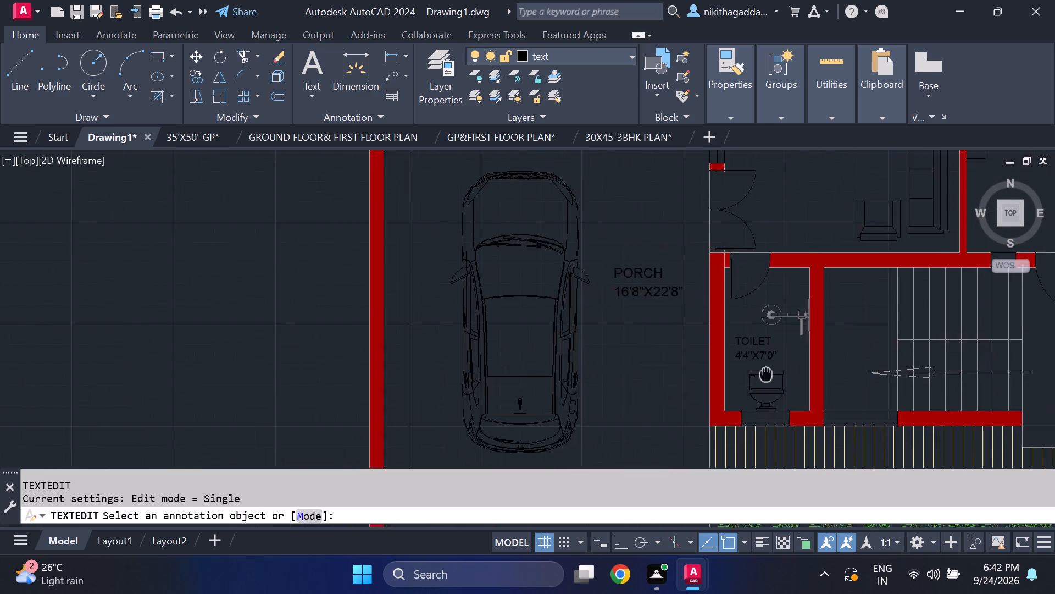
middle_click_drag(748, 374, 420, 365)
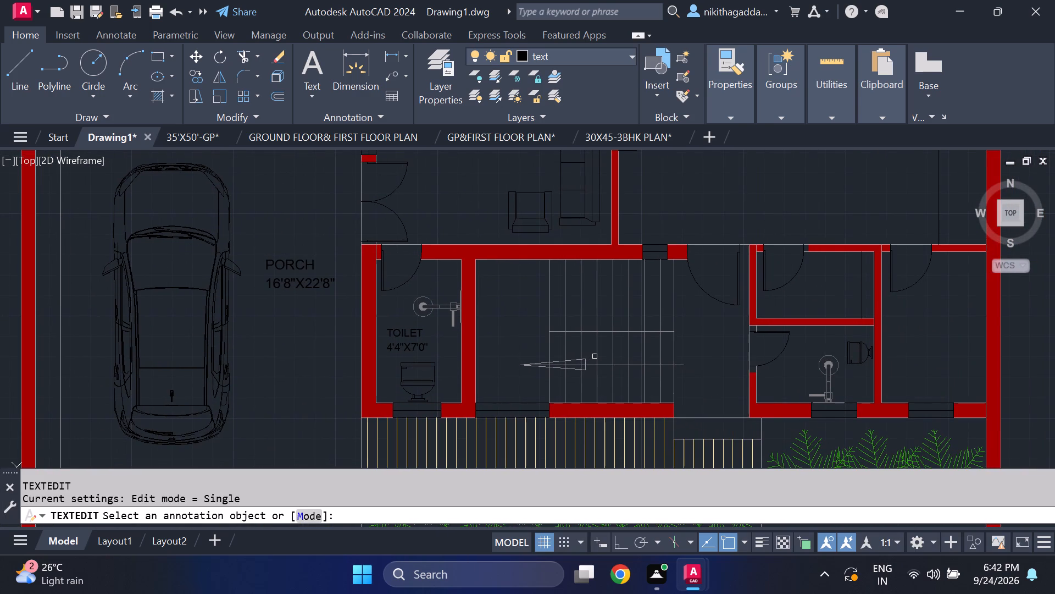
key("Escape")
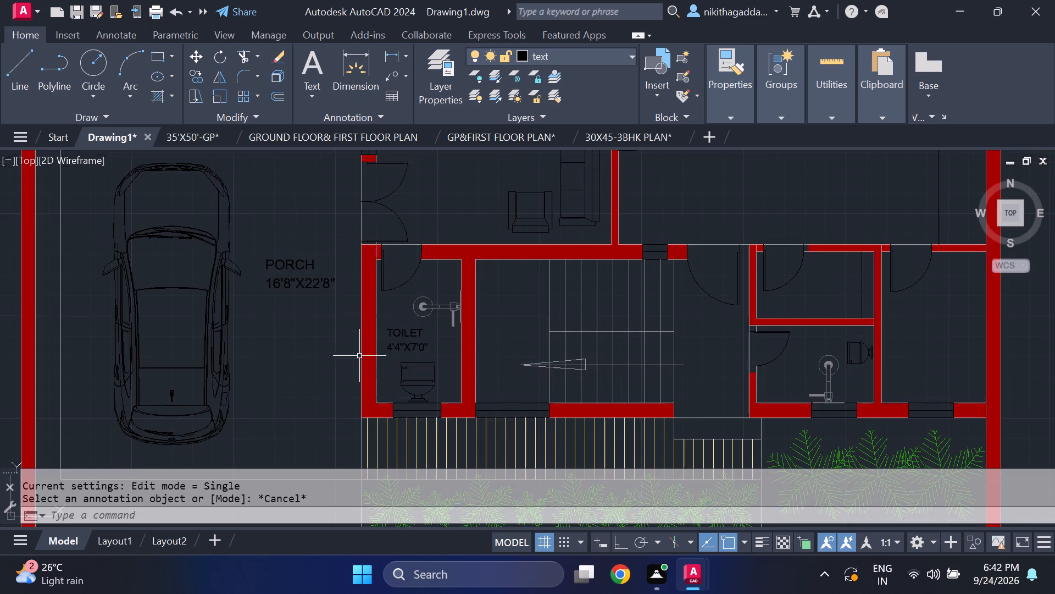
Copy the TOILET name and size label from the room beside the porch into the small room north of the southeast toilet.
scroll(359, 356, "up", 2)
left_click(550, 292)
left_click(446, 357)
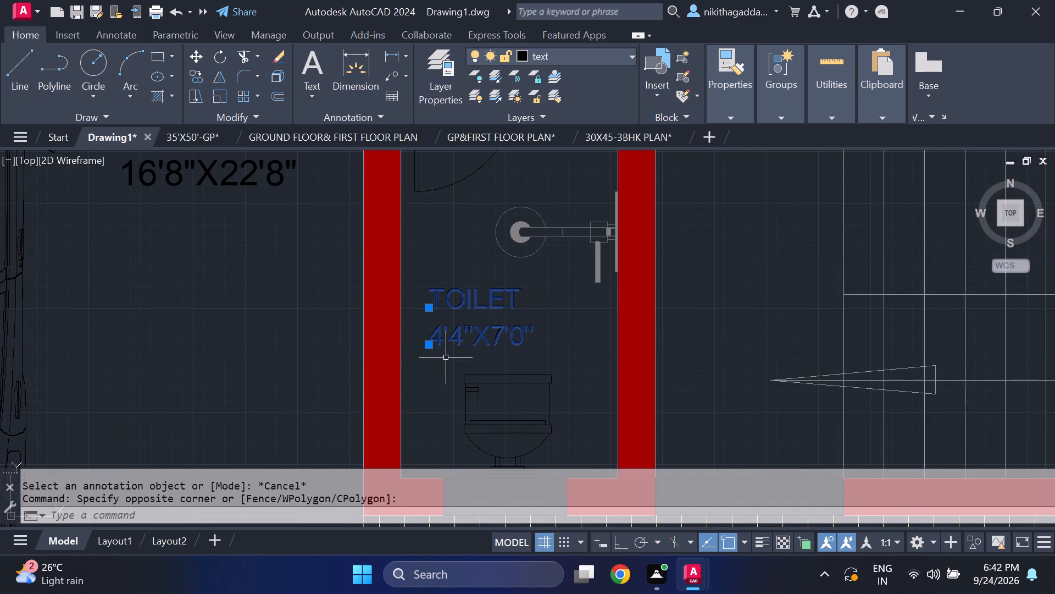
type("CO")
key("Return")
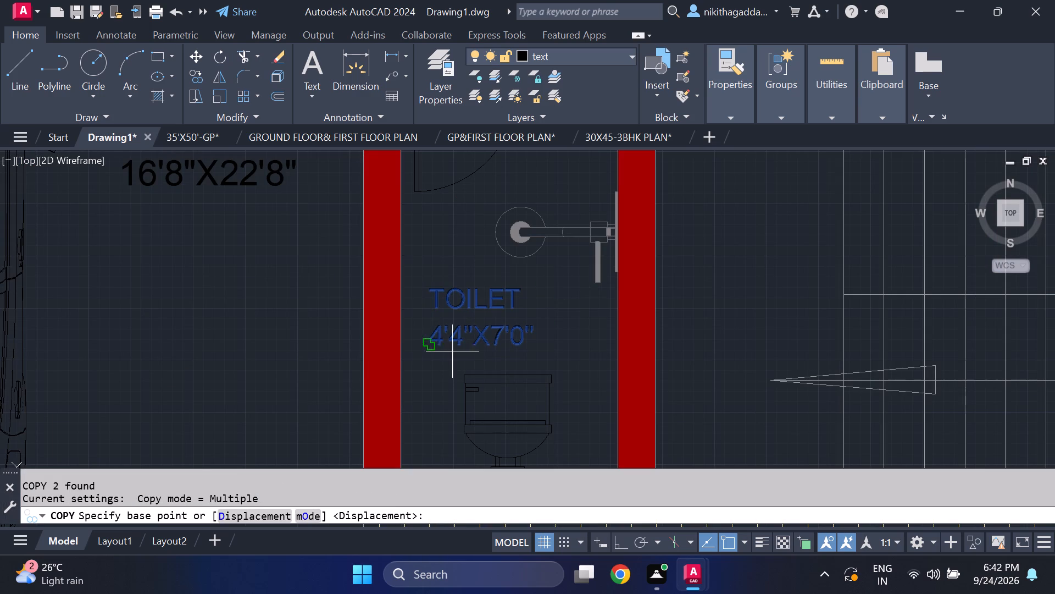
left_click(426, 343)
scroll(714, 290, "down", 3)
middle_click_drag(698, 284, 685, 286)
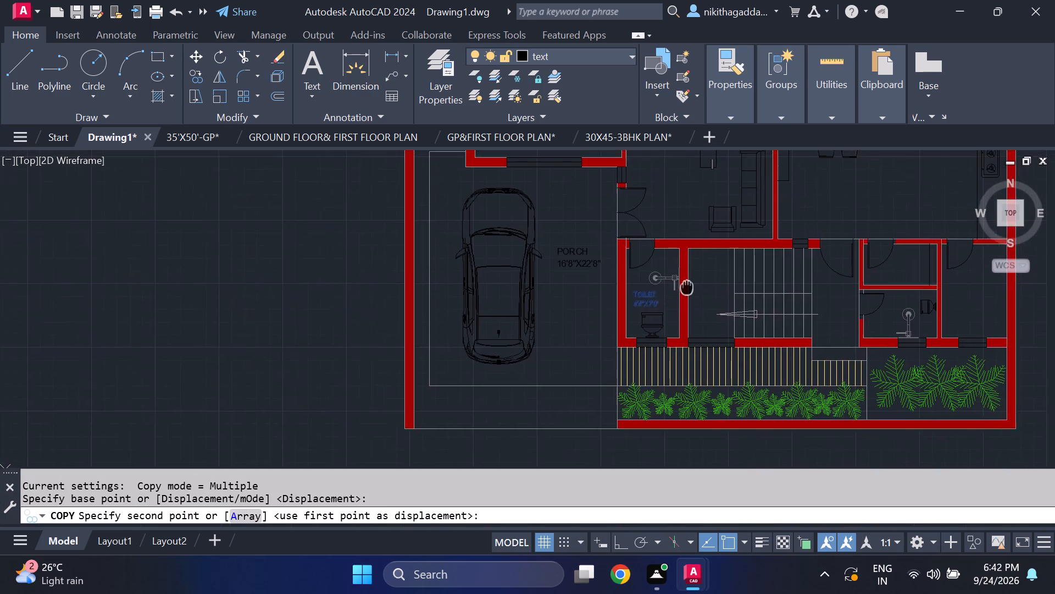
middle_click_drag(685, 286, 276, 306)
scroll(477, 298, "up", 3)
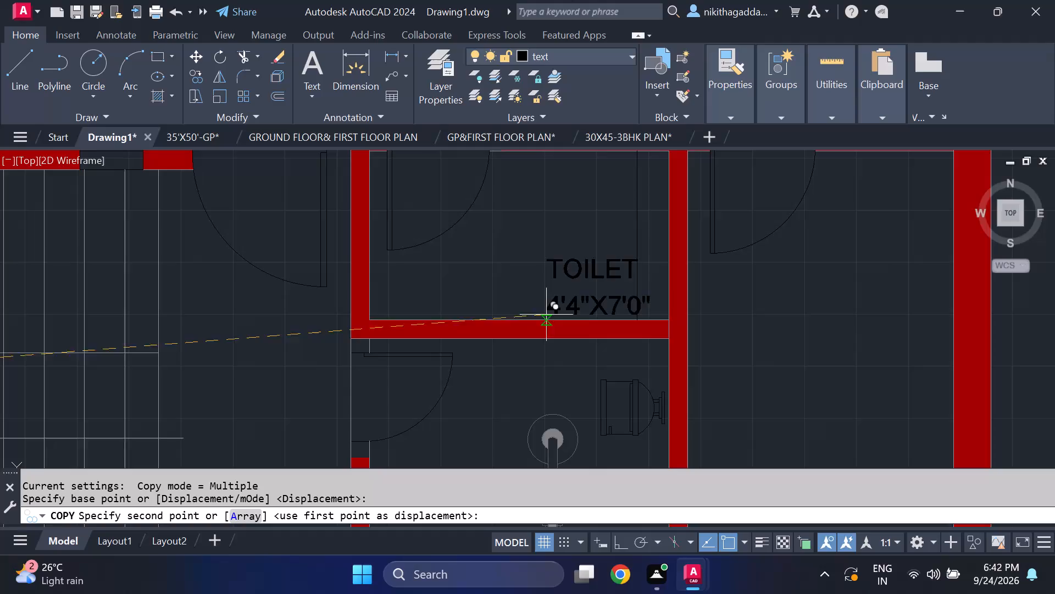
scroll(515, 284, "down", 2)
scroll(515, 284, "up", 2)
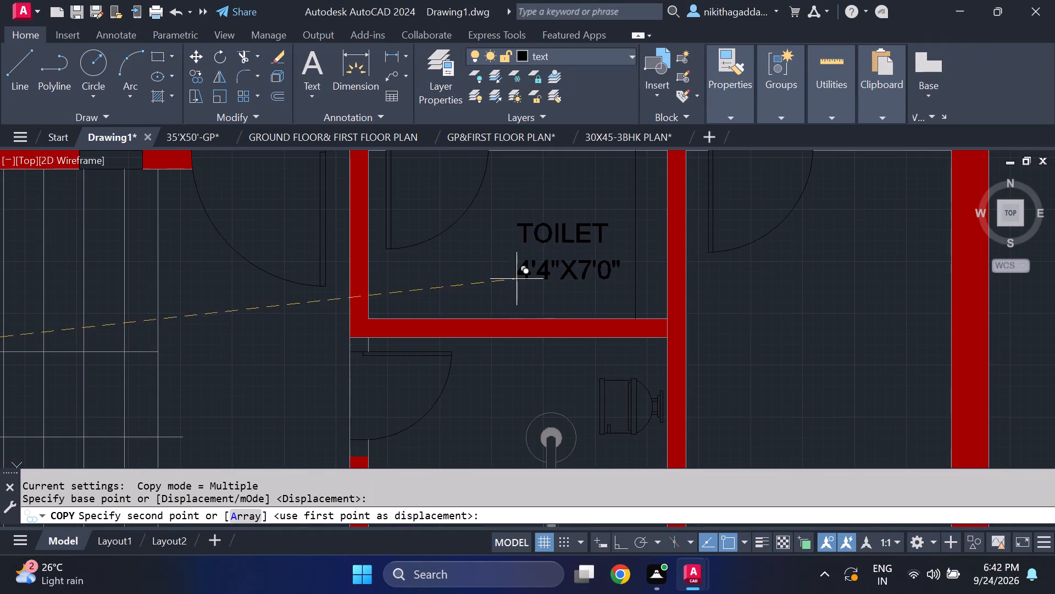
left_click(491, 240)
Place two more copies of the TOILET label, in the southeast toilet and in the adjoining room along the east wall.
scroll(506, 304, "down", 3)
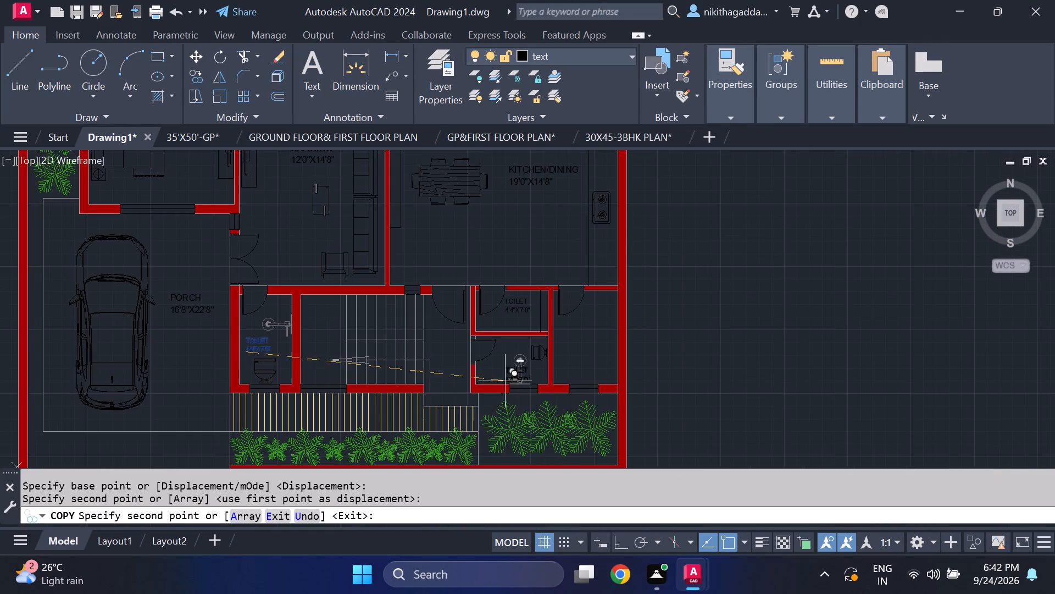
scroll(507, 364, "up", 3)
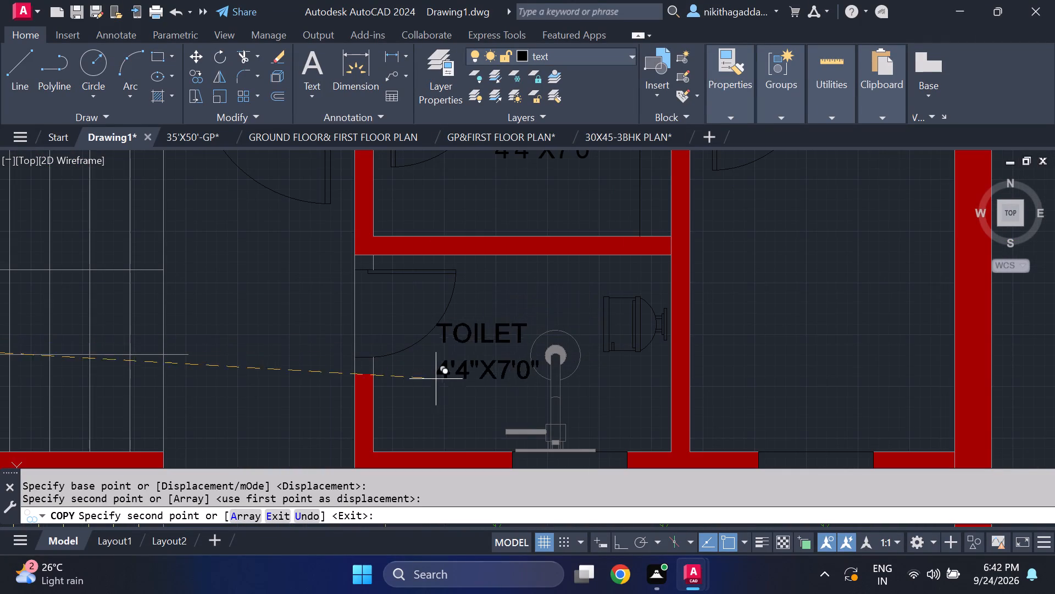
left_click(415, 407)
scroll(631, 328, "down", 1)
middle_click_drag(631, 327, 396, 301)
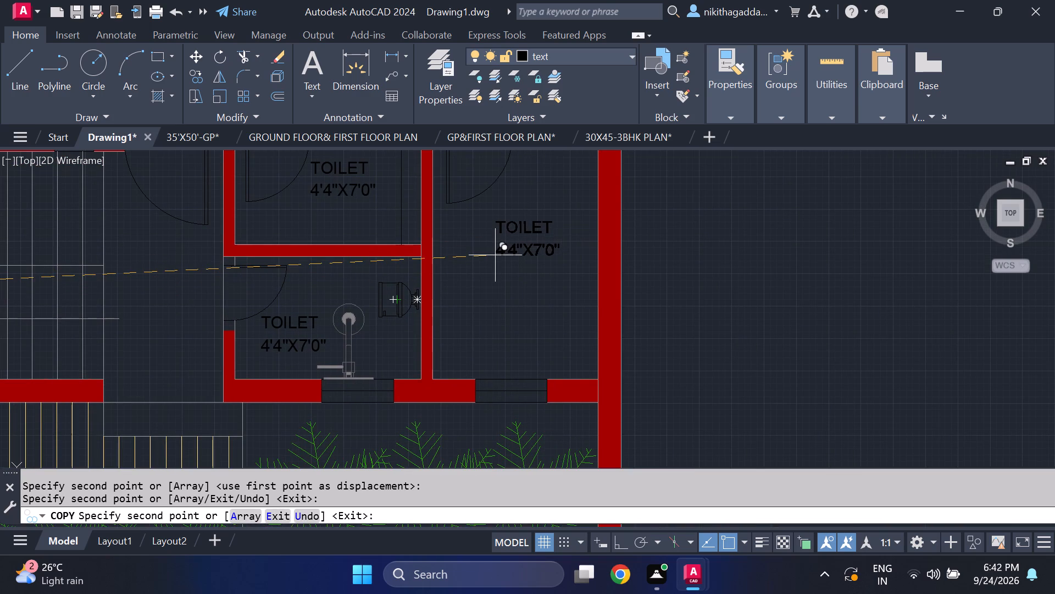
left_click(495, 254)
Place another copy of the TOILET label in the toilet between the two western bedrooms.
scroll(494, 253, "down", 3)
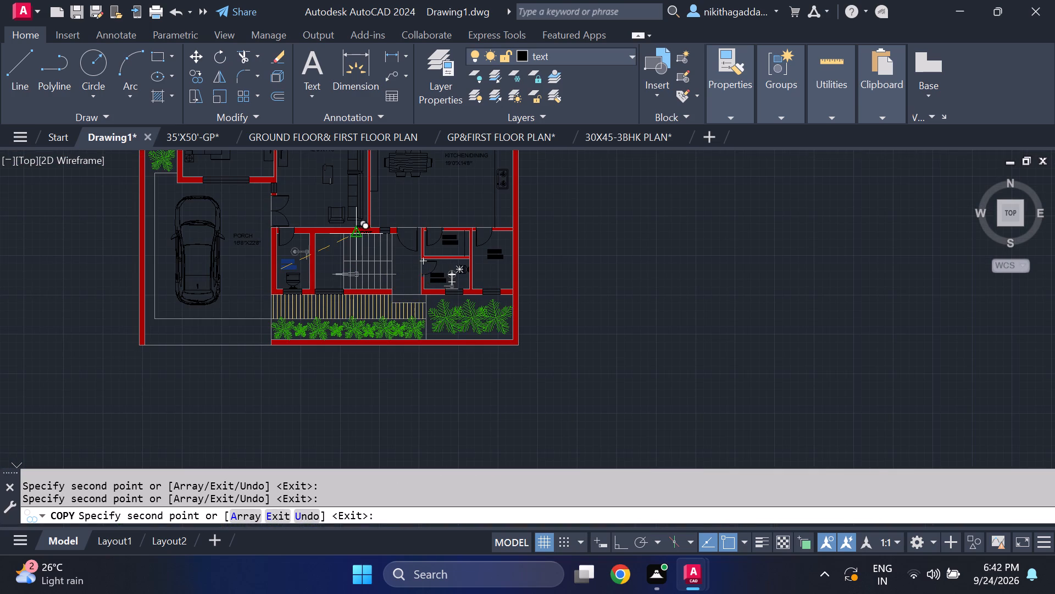
middle_click_drag(360, 233, 443, 348)
middle_click_drag(477, 263, 565, 421)
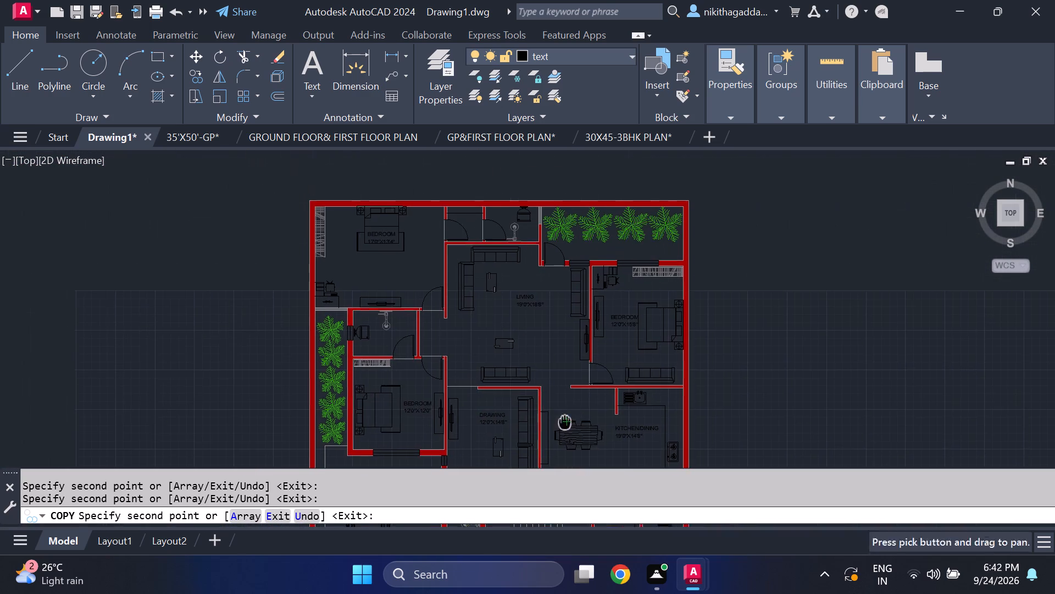
middle_click_drag(442, 283, 582, 410)
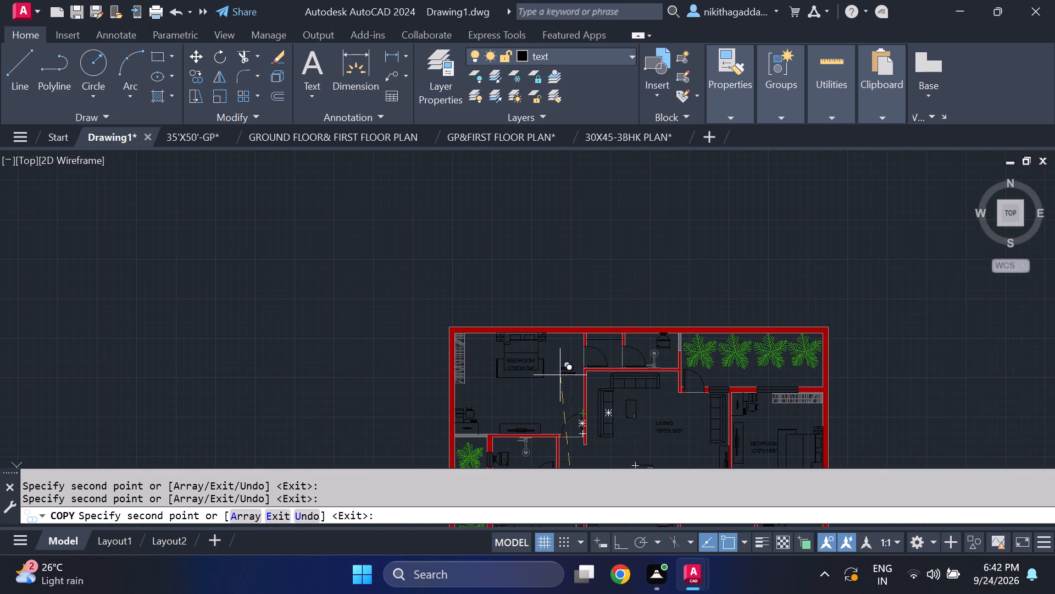
middle_click_drag(553, 344, 607, 393)
middle_click_drag(567, 403, 514, 195)
scroll(543, 328, "up", 1)
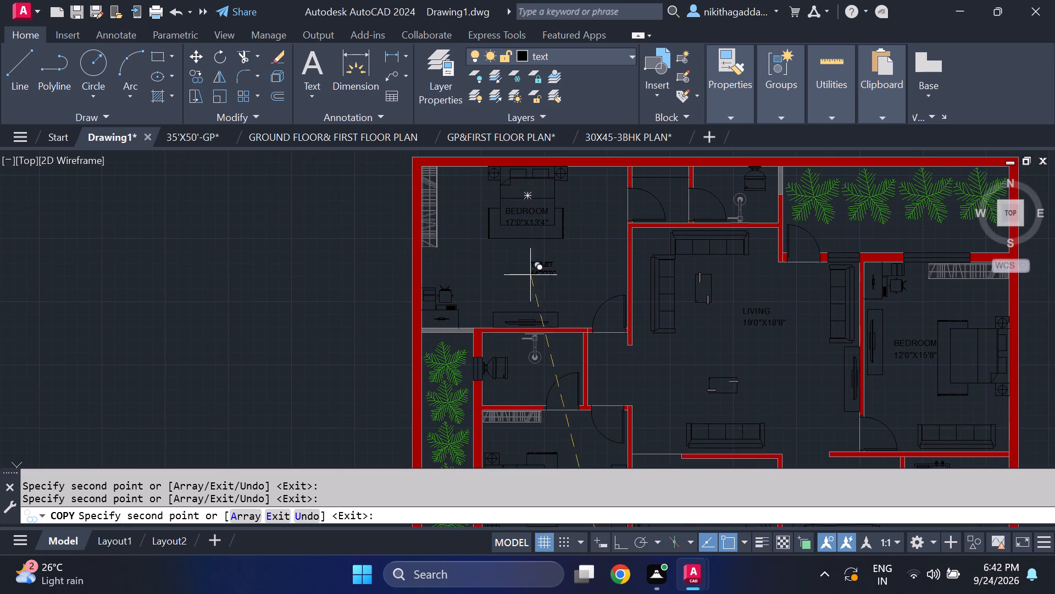
scroll(521, 350, "up", 2)
middle_click_drag(536, 439, 540, 386)
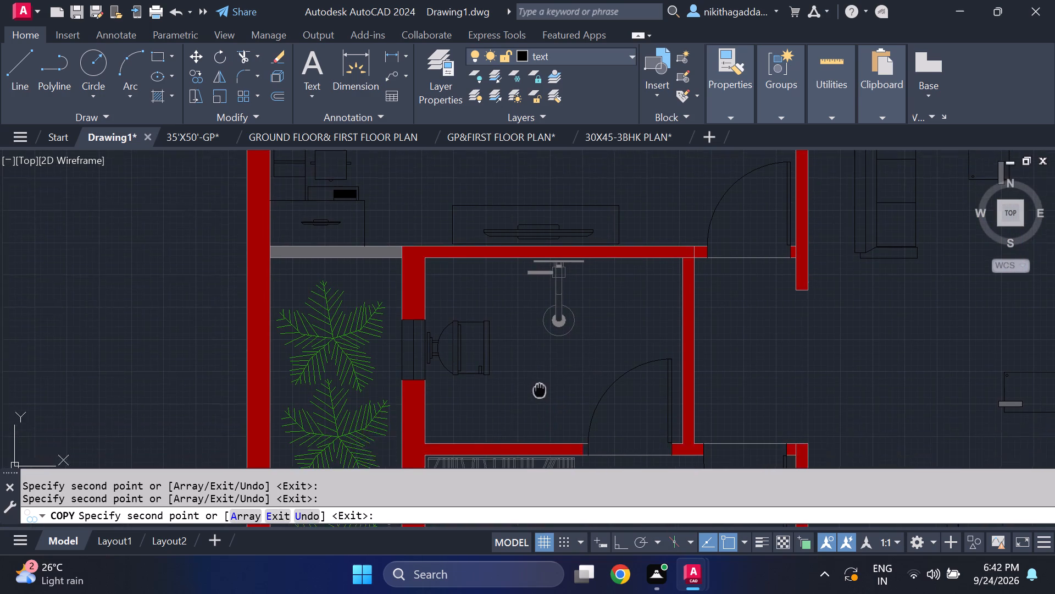
middle_click_drag(540, 386, 541, 376)
left_click(535, 376)
Place copies of the TOILET label in the two small rooms along the north wall, east of the northwest bedroom.
scroll(613, 328, "down", 3)
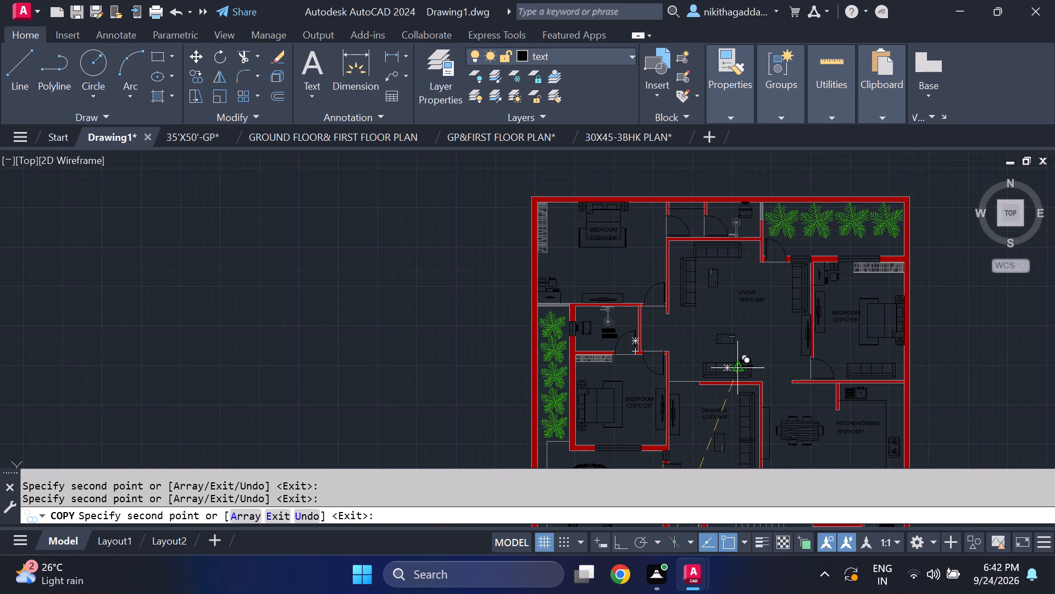
middle_click_drag(701, 307, 490, 333)
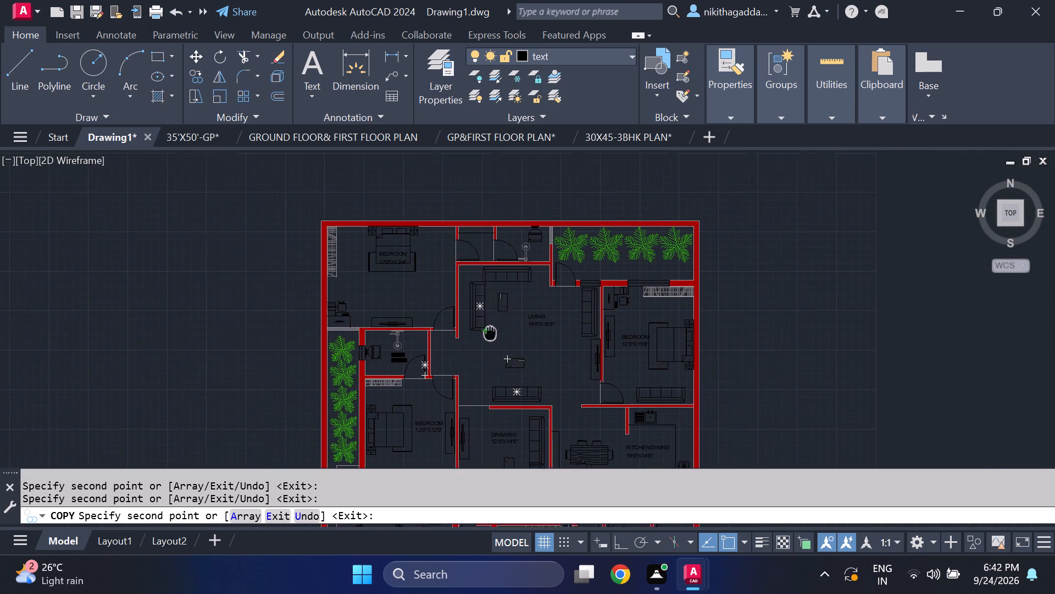
middle_click_drag(490, 333, 457, 374)
scroll(479, 267, "up", 4)
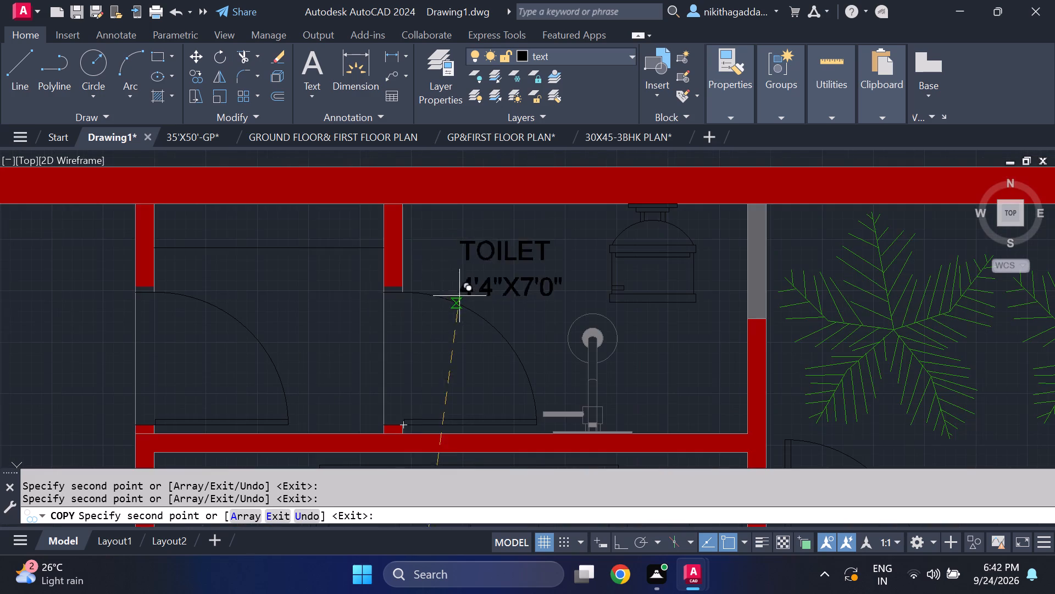
middle_click_drag(280, 291, 318, 352)
middle_click(318, 352)
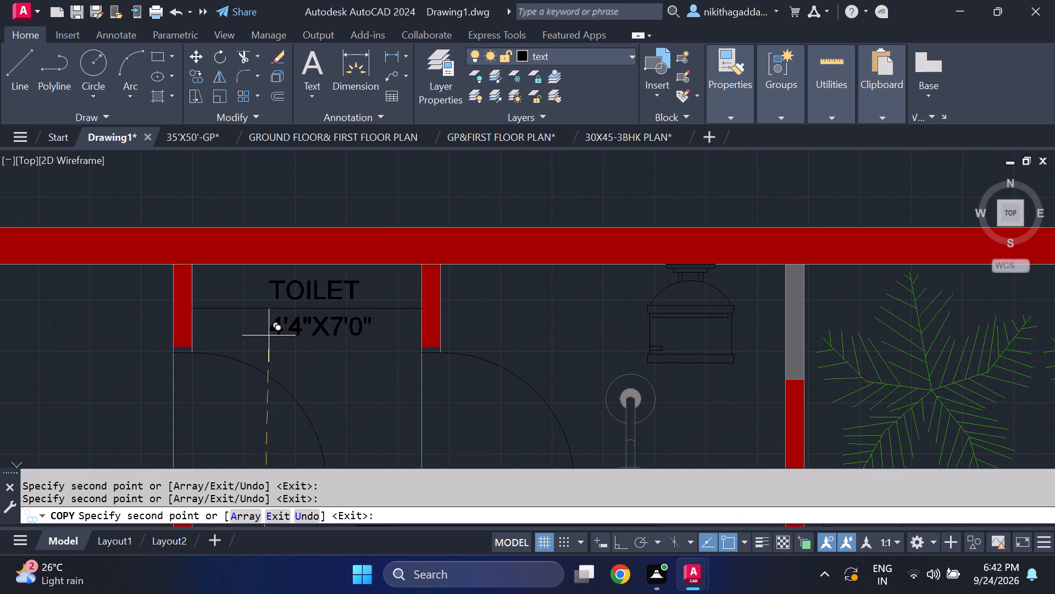
left_click(271, 334)
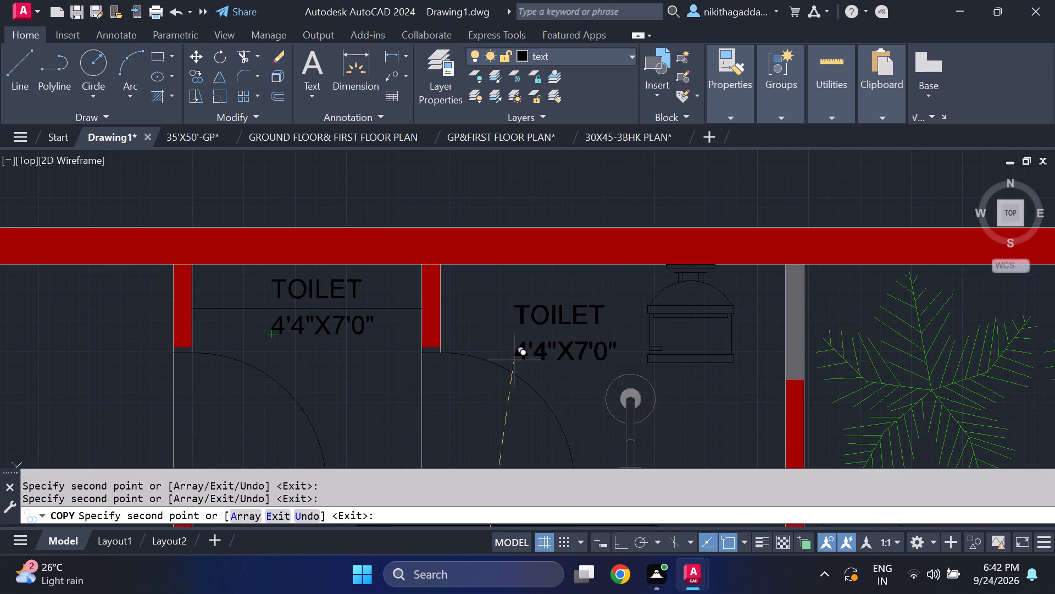
left_click(511, 346)
key("Escape")
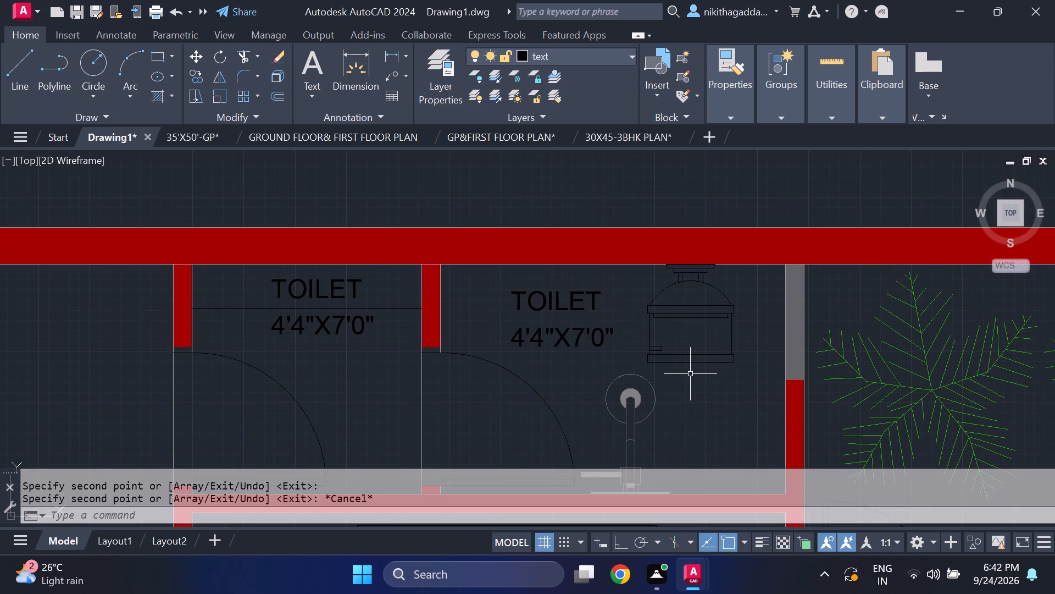
Change the size label of the toilet on the north wall, beside the planted area, to 7'0"X4'8".
scroll(517, 346, "up", 2)
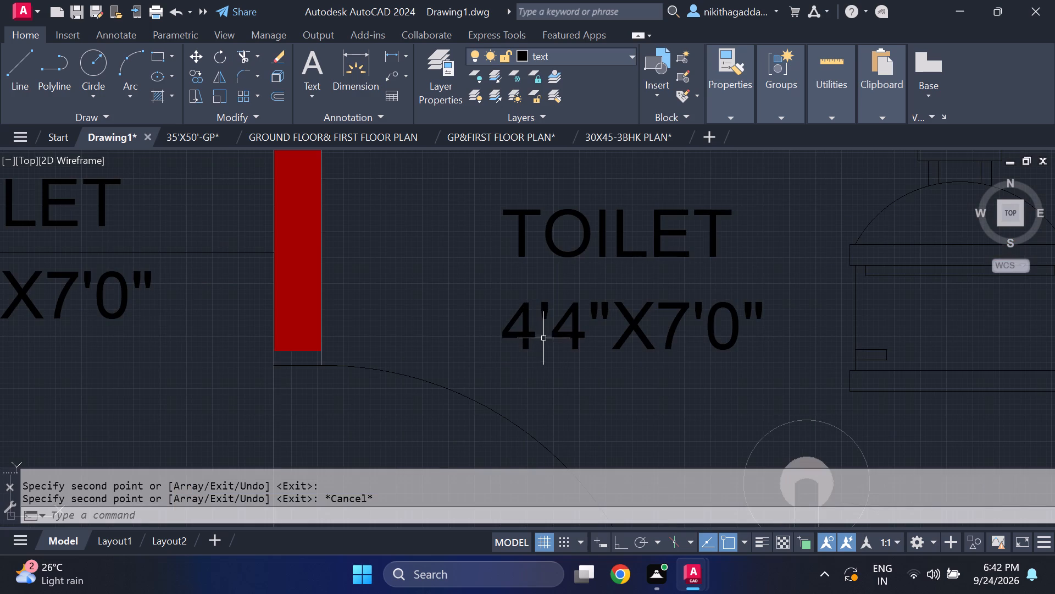
double_click(527, 329)
left_click(543, 327)
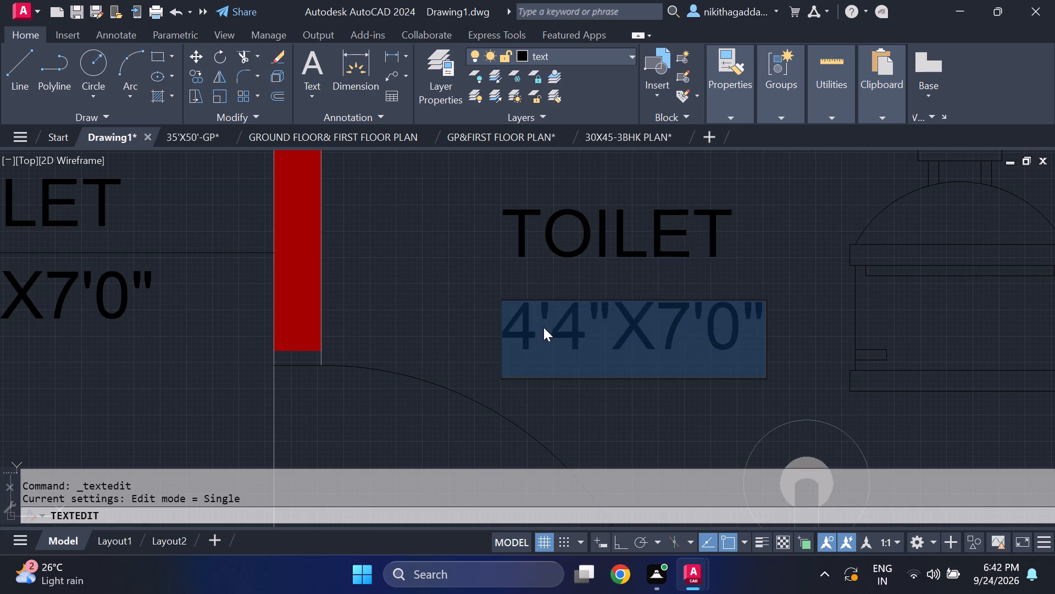
key("BackSpace")
key("BackSpace")
key("7")
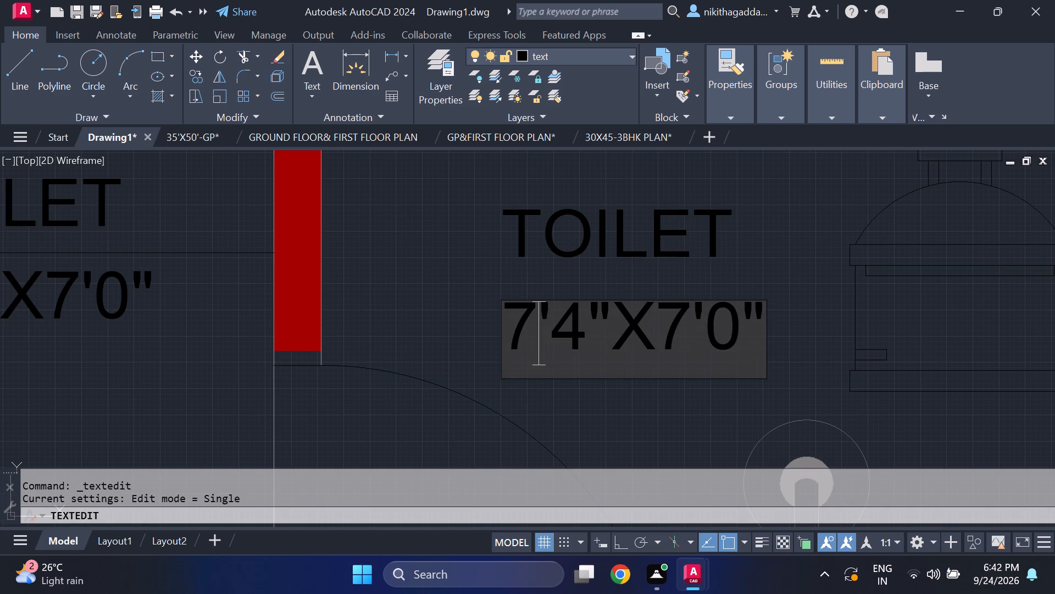
left_click(577, 329)
key("BackSpace")
key("0")
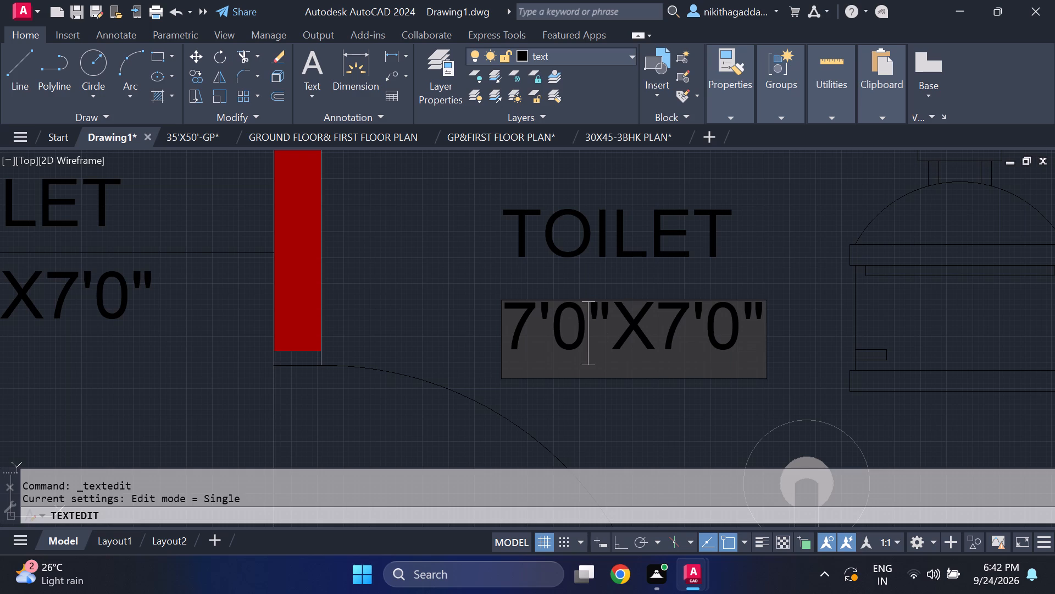
left_click(681, 331)
key("BackSpace")
key("4")
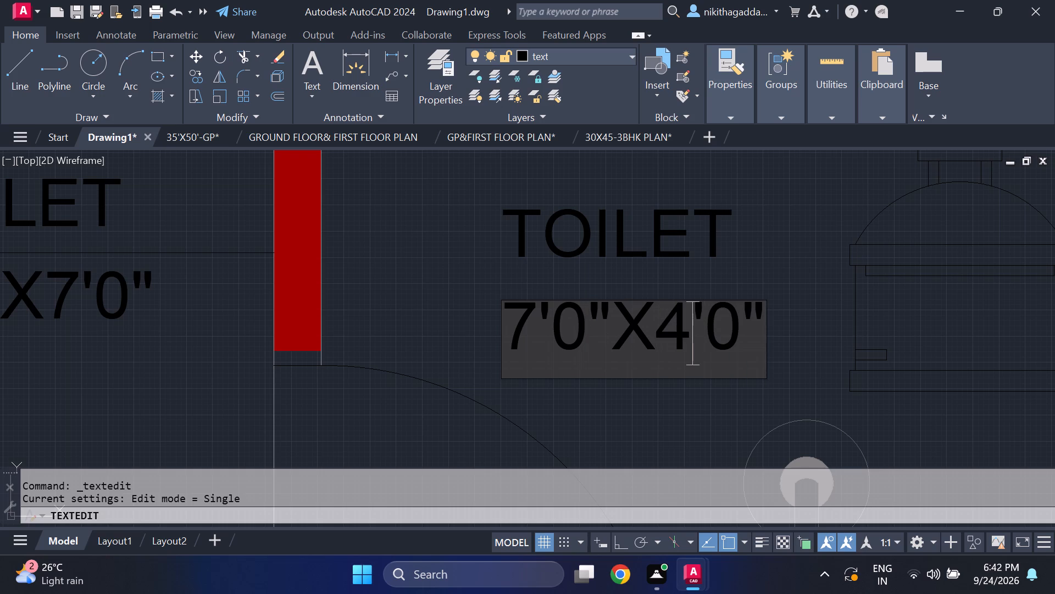
left_click(745, 339)
key("BackSpace")
key("8")
key("Return")
Change the copied TOILET name in the small room west of the north-wall toilet to DRESS.
key("Return")
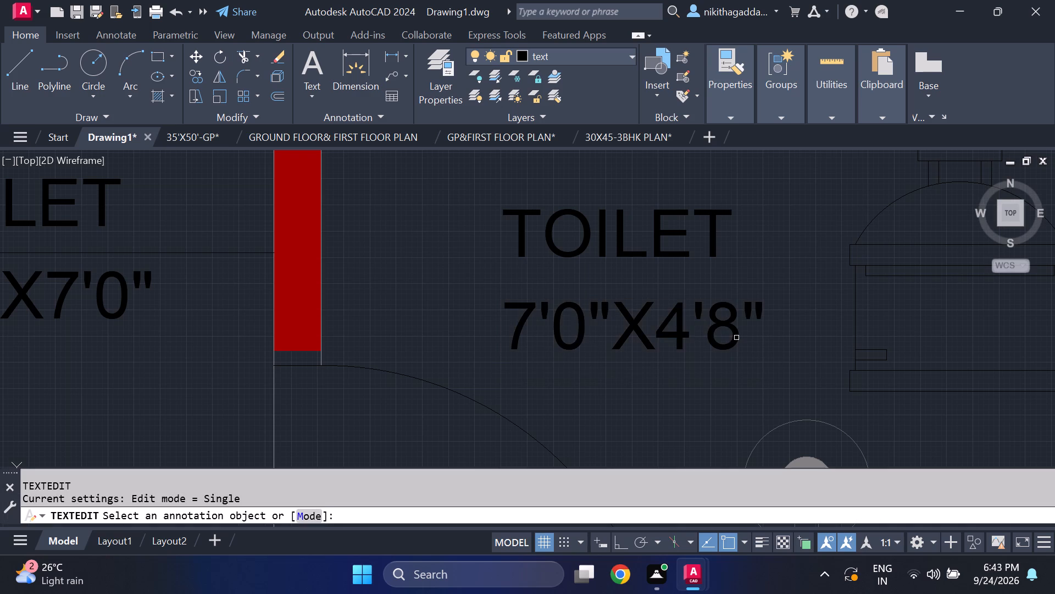
scroll(670, 283, "down", 2)
scroll(375, 258, "up", 1)
left_click(373, 251)
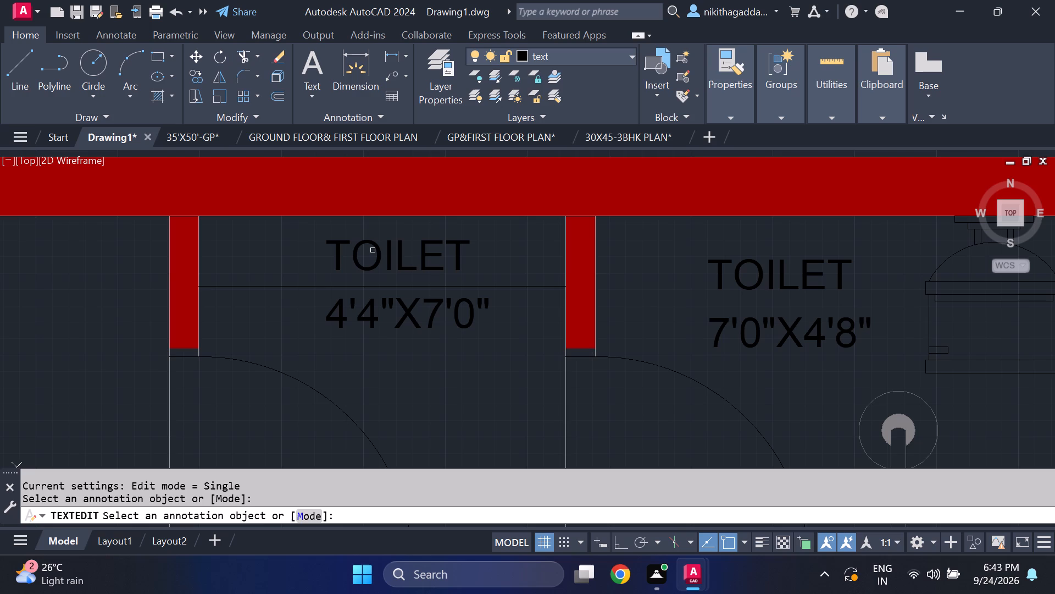
left_click(377, 254)
key("Delete")
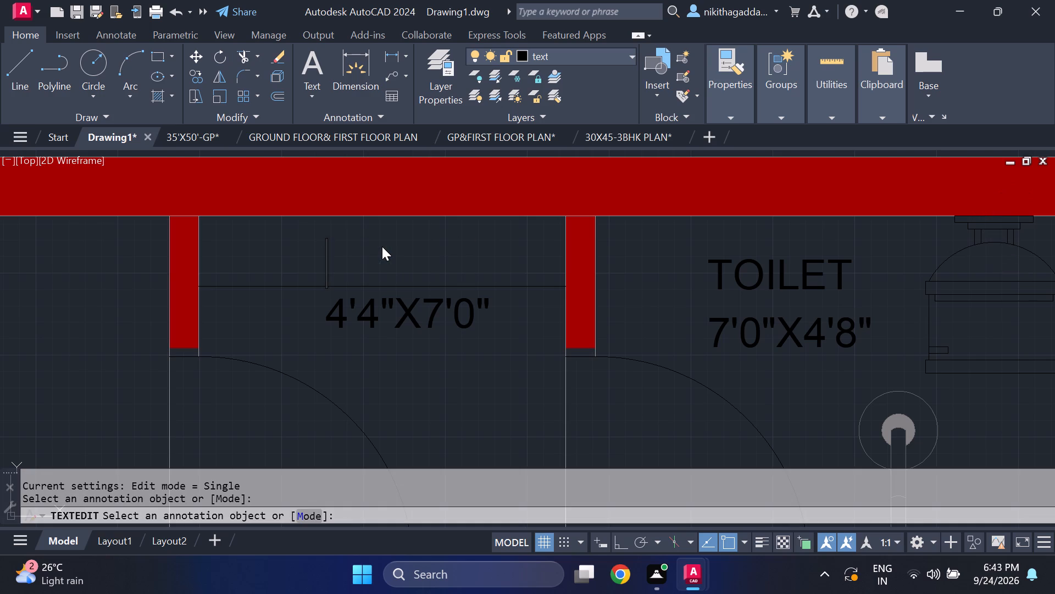
type("DRESS")
key("Return")
Change the size label under DRESS in the small north-wall room to 4'8"X4'8".
key("Return")
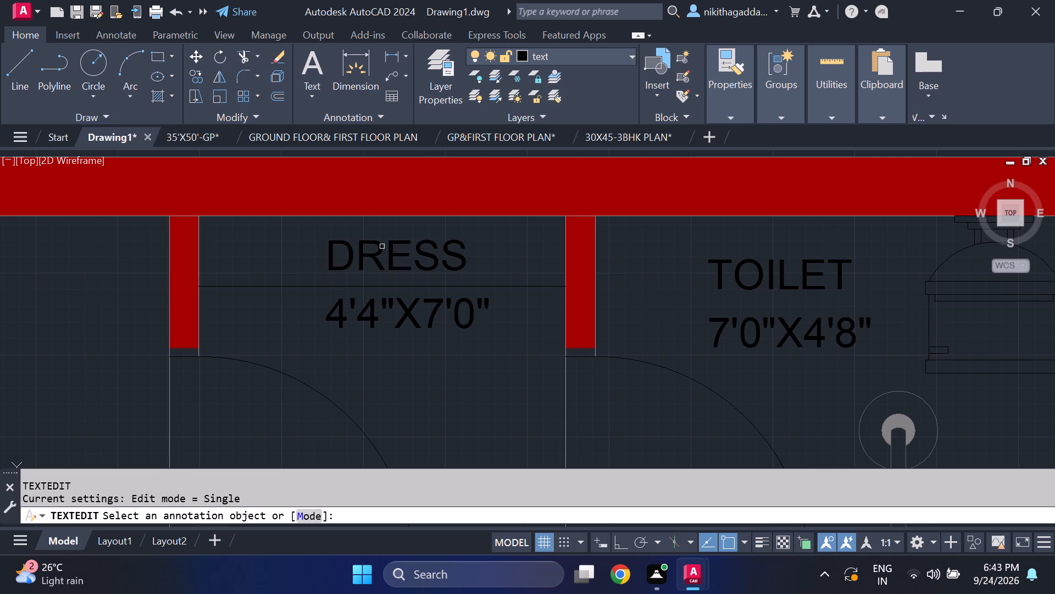
left_click(346, 320)
left_click(376, 311)
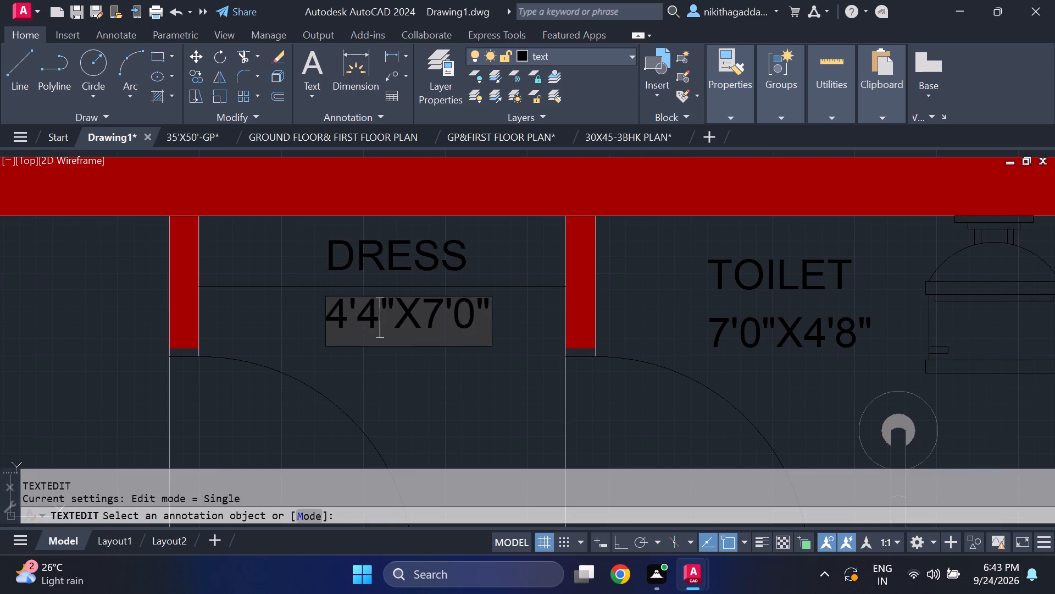
key("BackSpace")
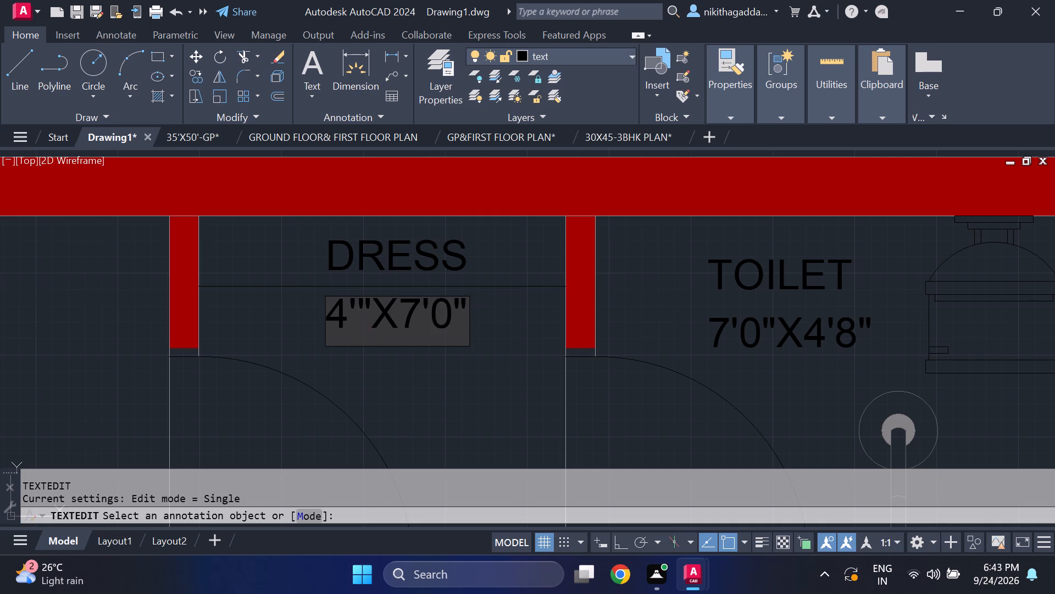
key("8")
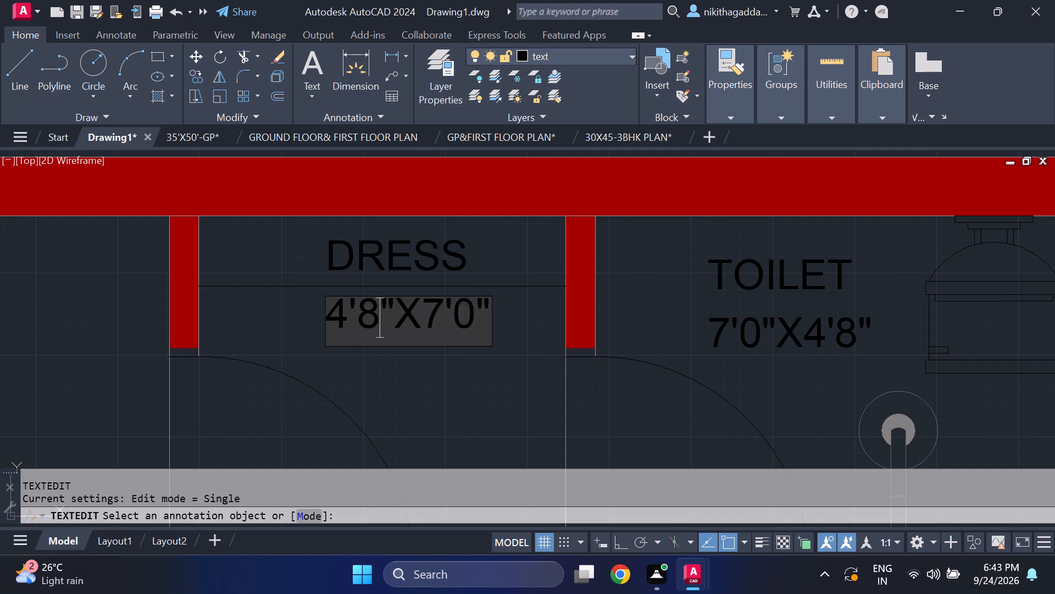
left_click(435, 321)
key("BackSpace")
key("4")
left_click(473, 302)
key("BackSpace")
key("8")
key("Return")
Change the size label of the toilet between the two western bedrooms to 8'4"X6'0".
key("Return")
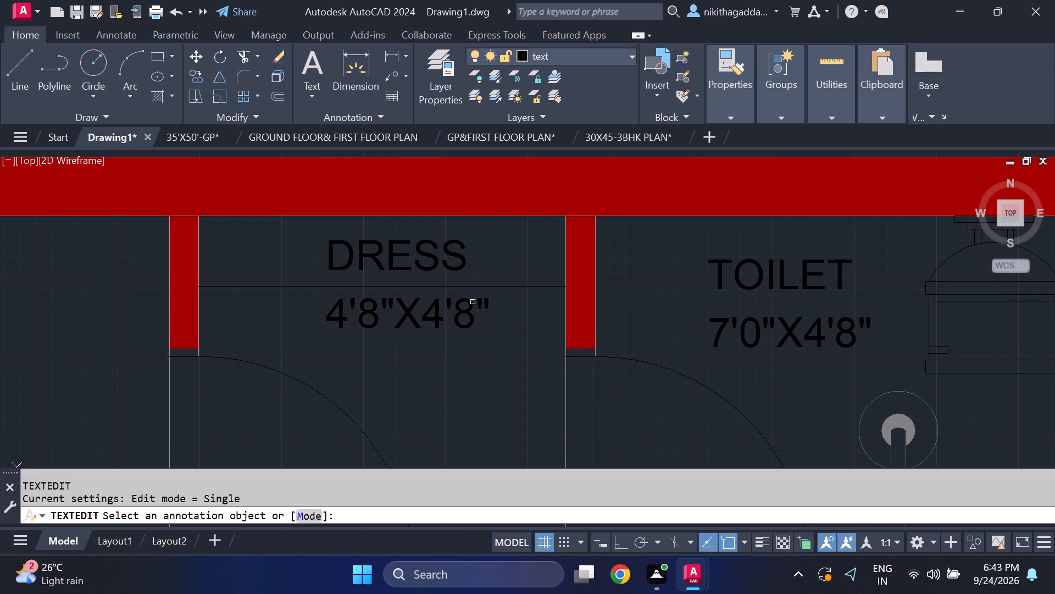
scroll(482, 301, "down", 4)
middle_click_drag(531, 387, 486, 275)
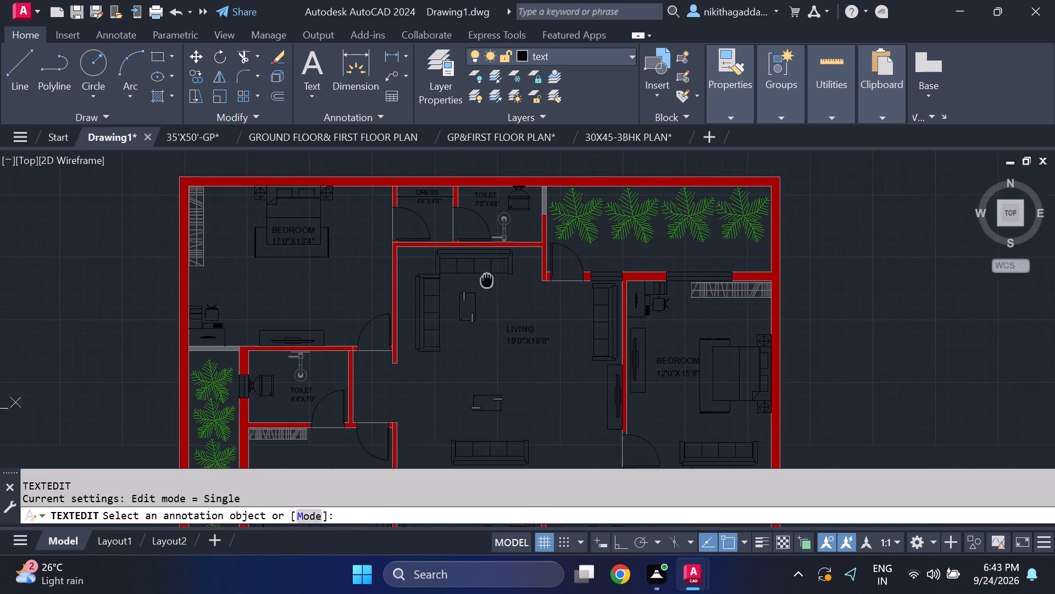
middle_click_drag(486, 275, 464, 238)
scroll(269, 362, "up", 3)
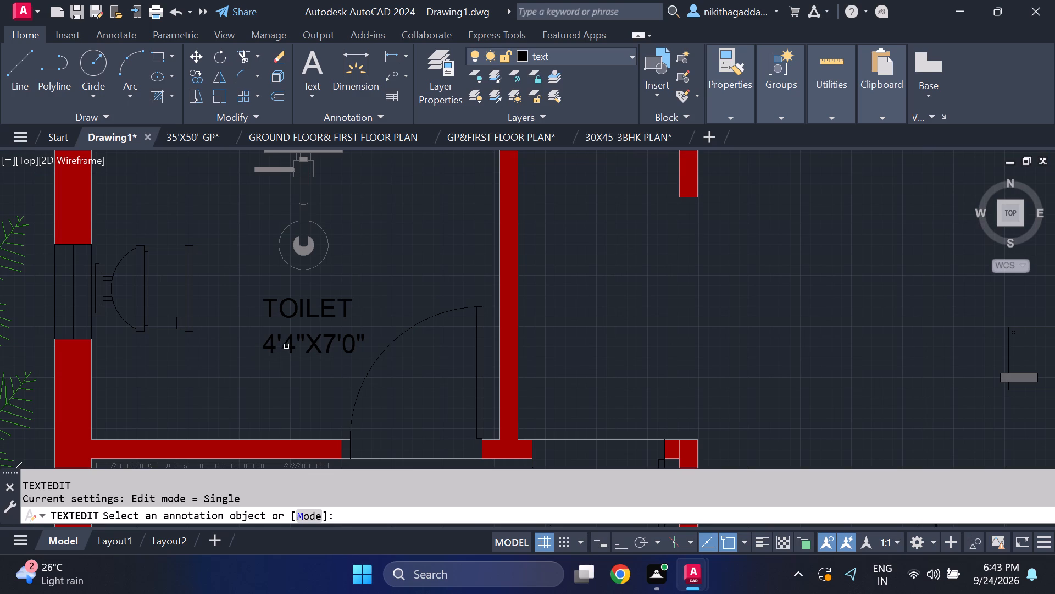
left_click(273, 343)
scroll(273, 343, "up", 3)
left_click(273, 343)
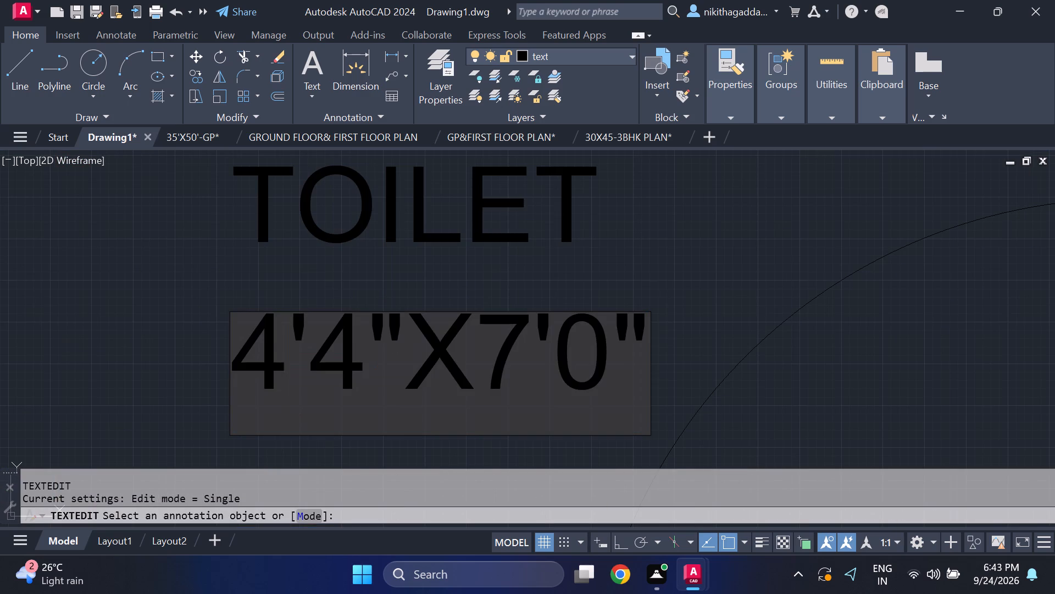
key("BackSpace")
key("8")
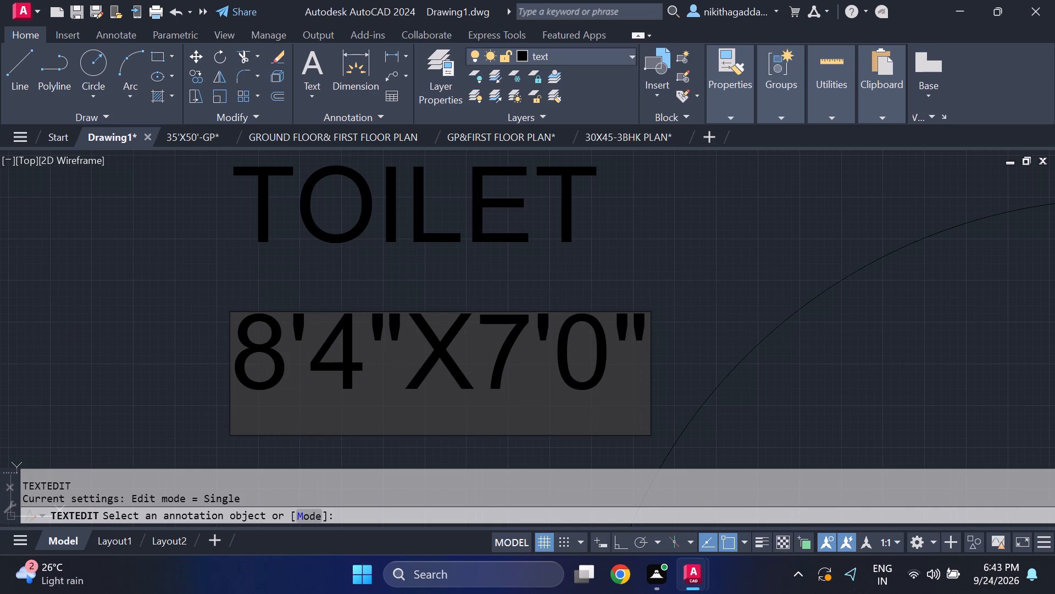
left_click(524, 367)
key("BackSpace")
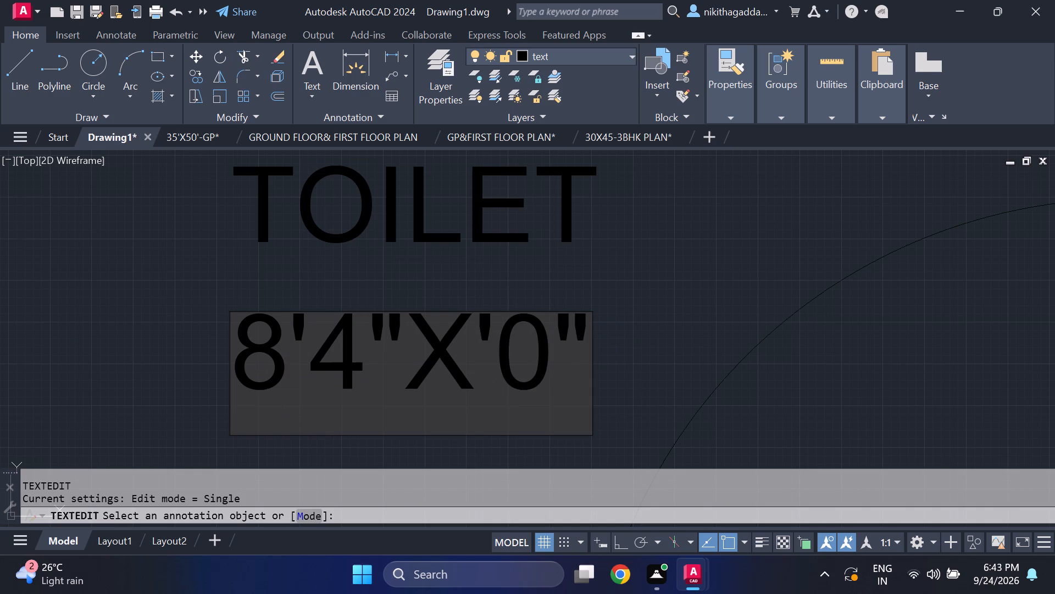
key("6")
key("Return")
Change the copied TOILET name in the small room east of the staircase, just south of the kitchen, to WASH.
key("Return")
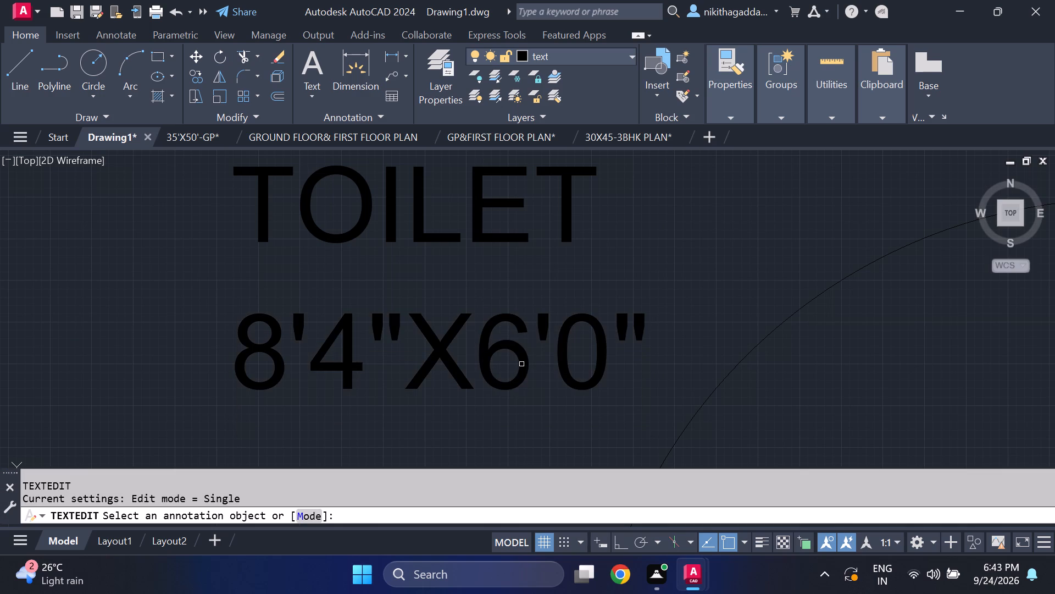
scroll(520, 364, "down", 5)
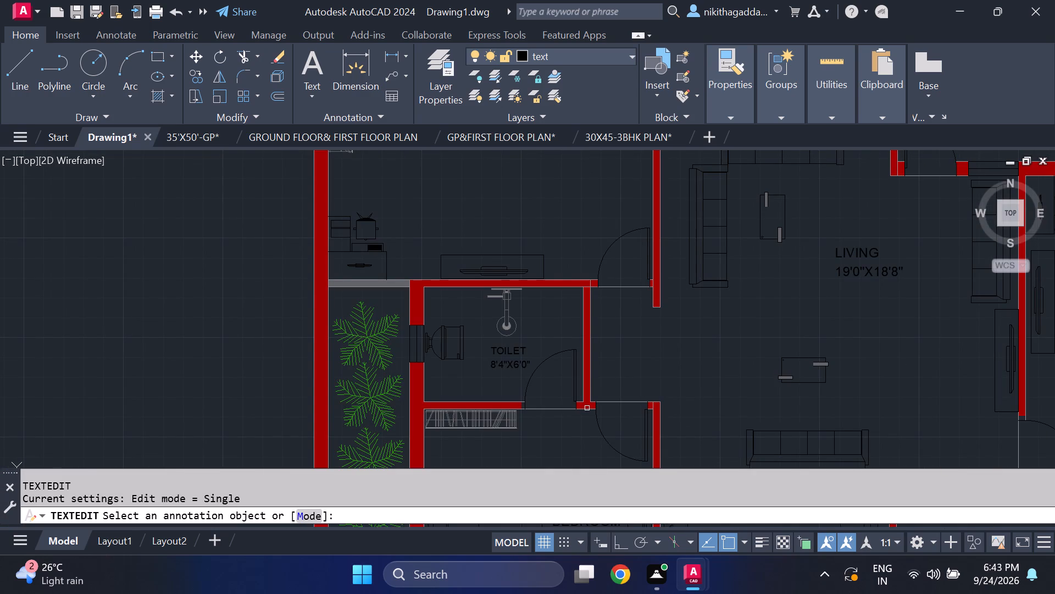
scroll(590, 409, "down", 3)
middle_click_drag(631, 415, 519, 328)
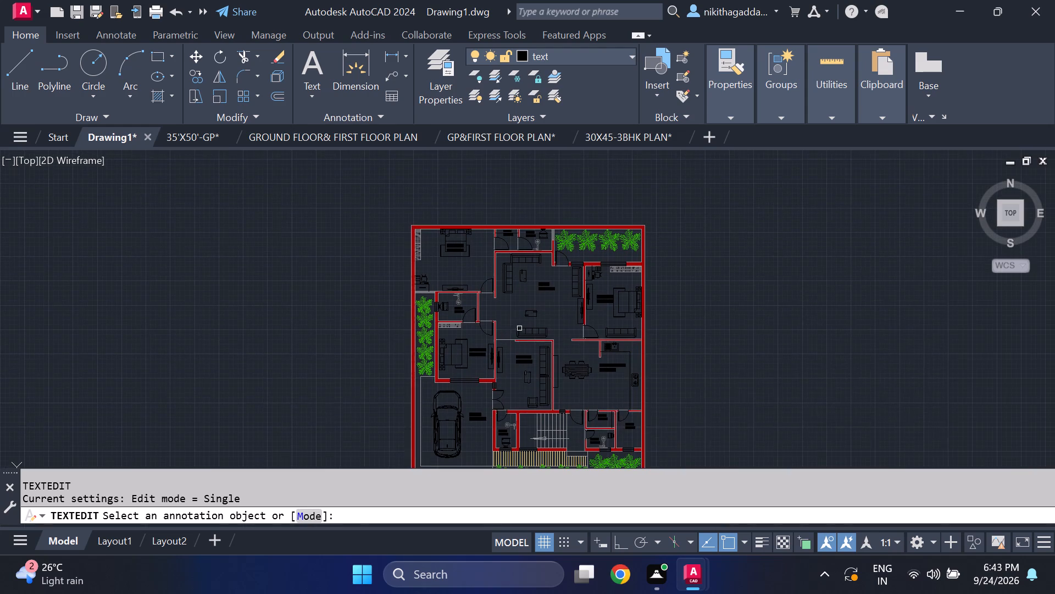
scroll(604, 334, "up", 1)
middle_click_drag(621, 390, 622, 327)
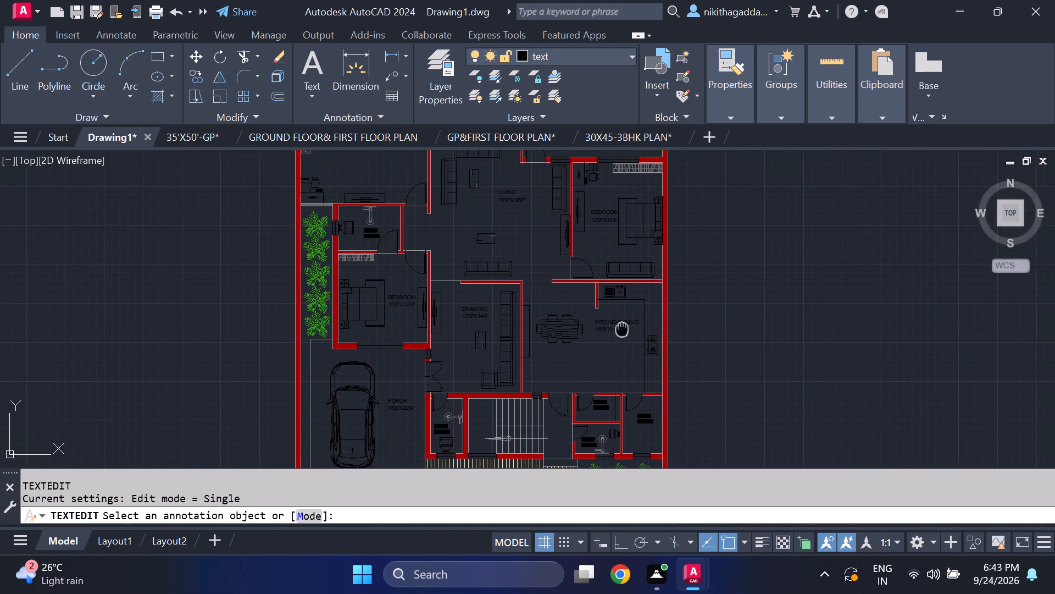
middle_click_drag(622, 327, 638, 227)
scroll(480, 341, "up", 3)
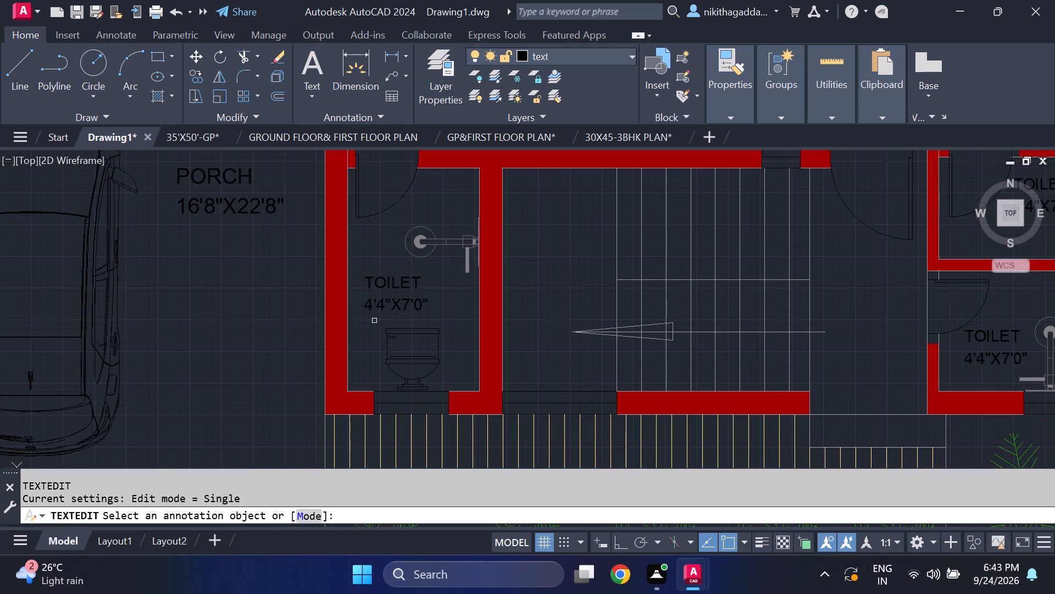
scroll(373, 300, "up", 2)
scroll(398, 305, "down", 5)
middle_click_drag(629, 317, 547, 310)
scroll(498, 277, "up", 4)
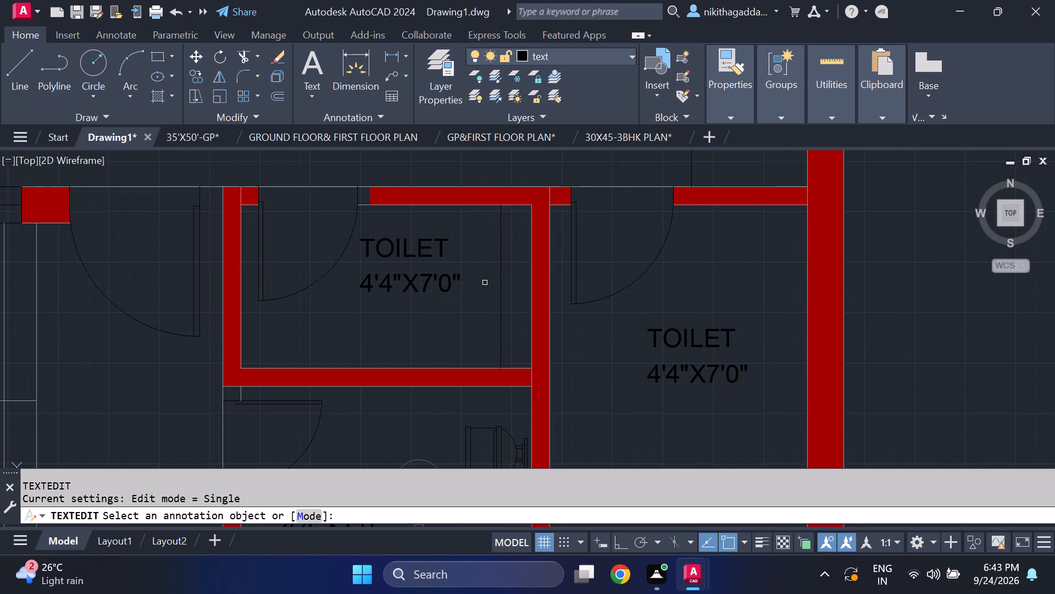
left_click(437, 254)
left_click(429, 248)
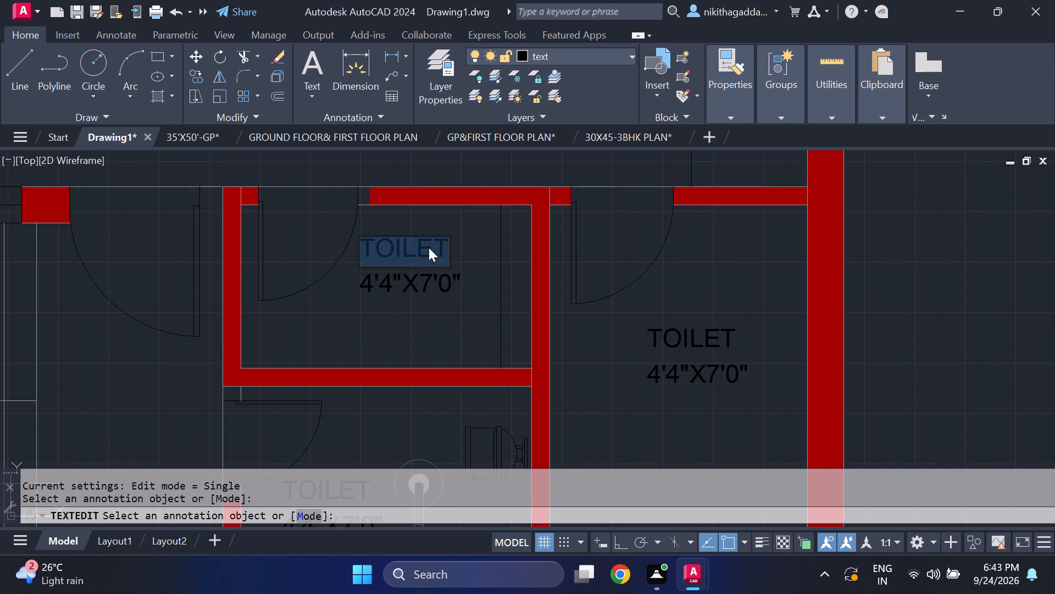
key("Delete")
type("WASH")
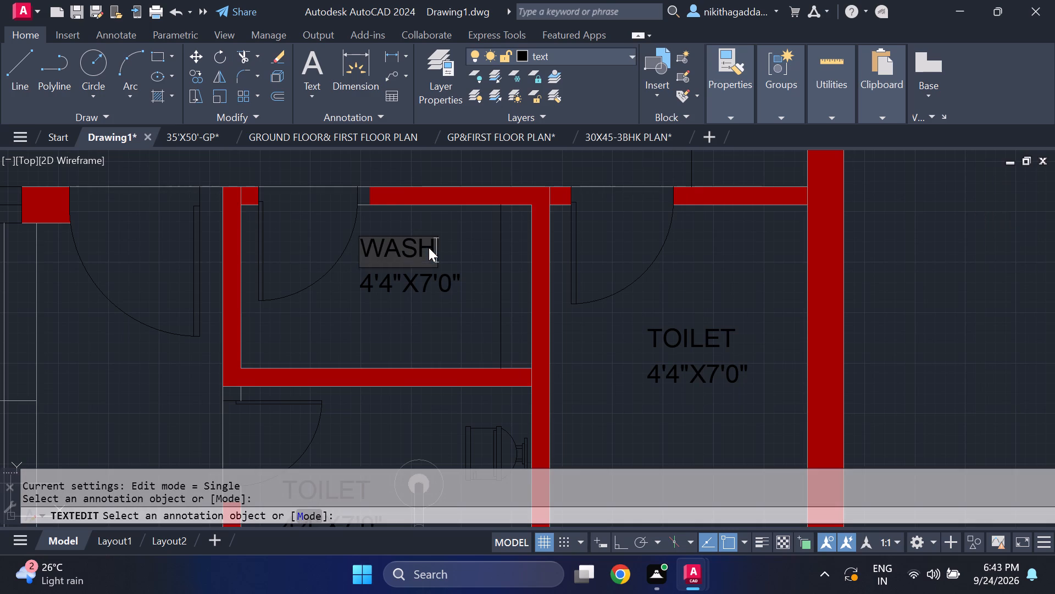
key("Return")
Change the size label under WASH to 6'0"X3'0".
key("Return")
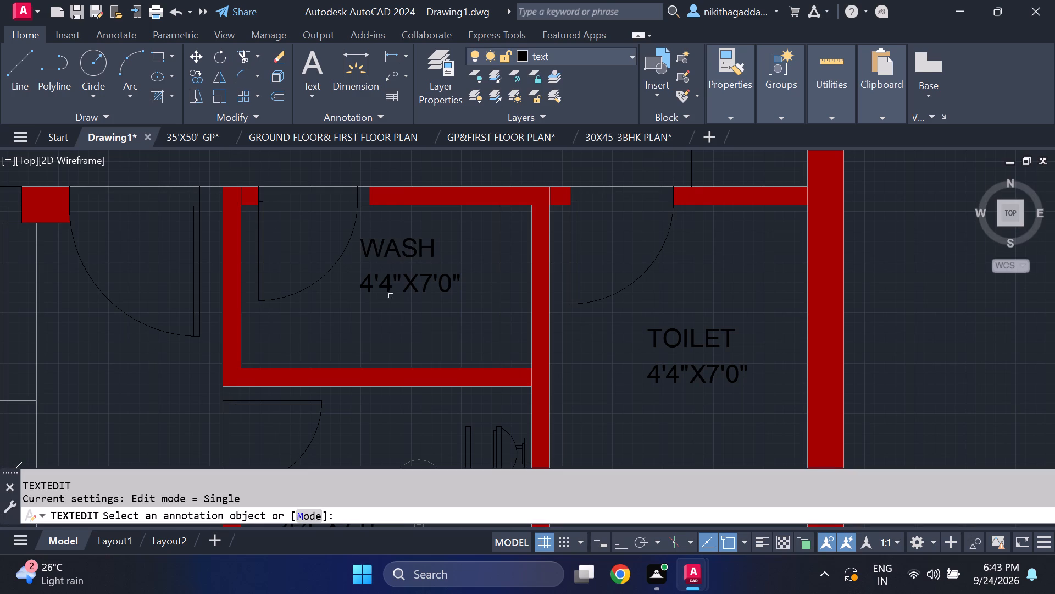
left_click(371, 290)
scroll(367, 289, "up", 2)
left_click(374, 280)
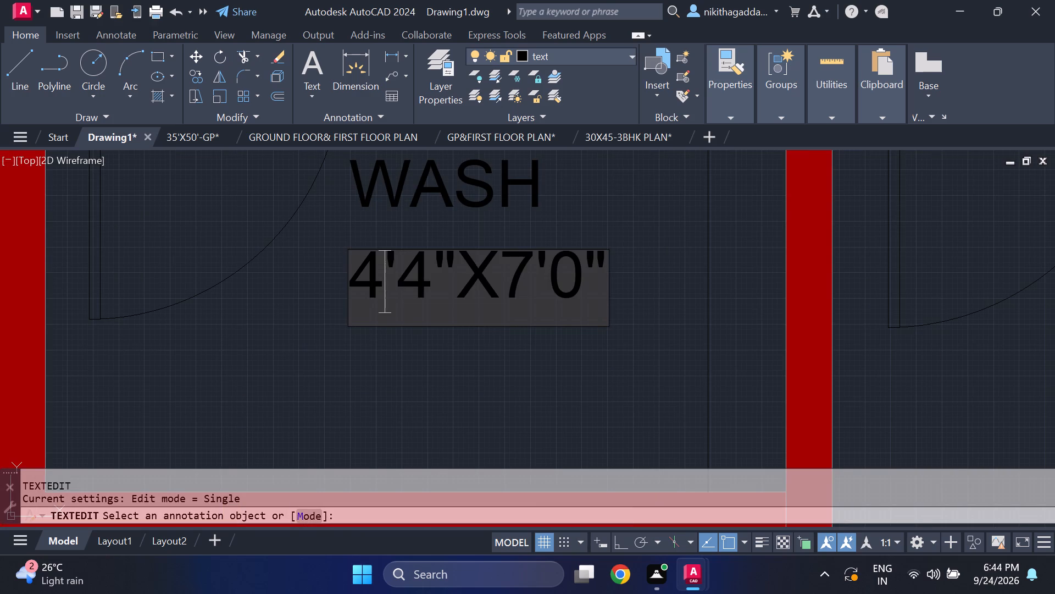
key("BackSpace")
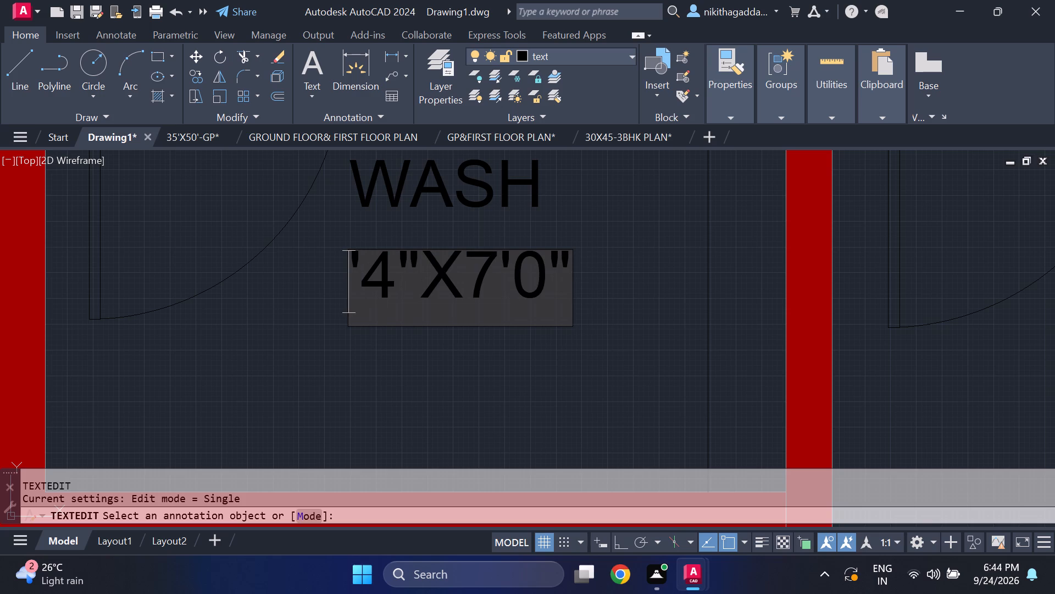
key("6")
left_click(426, 264)
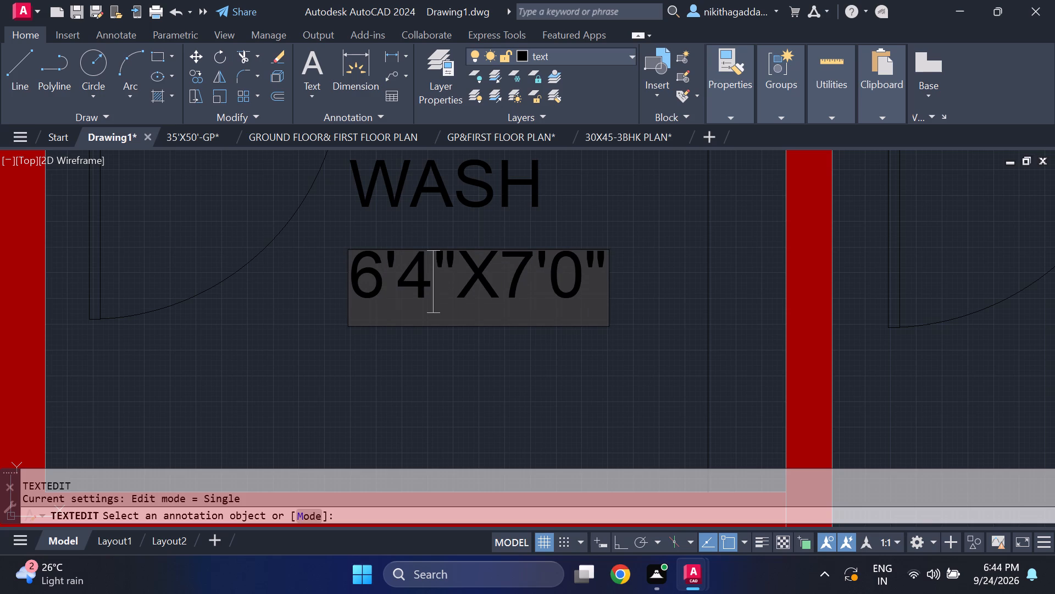
key("BackSpace")
key("0")
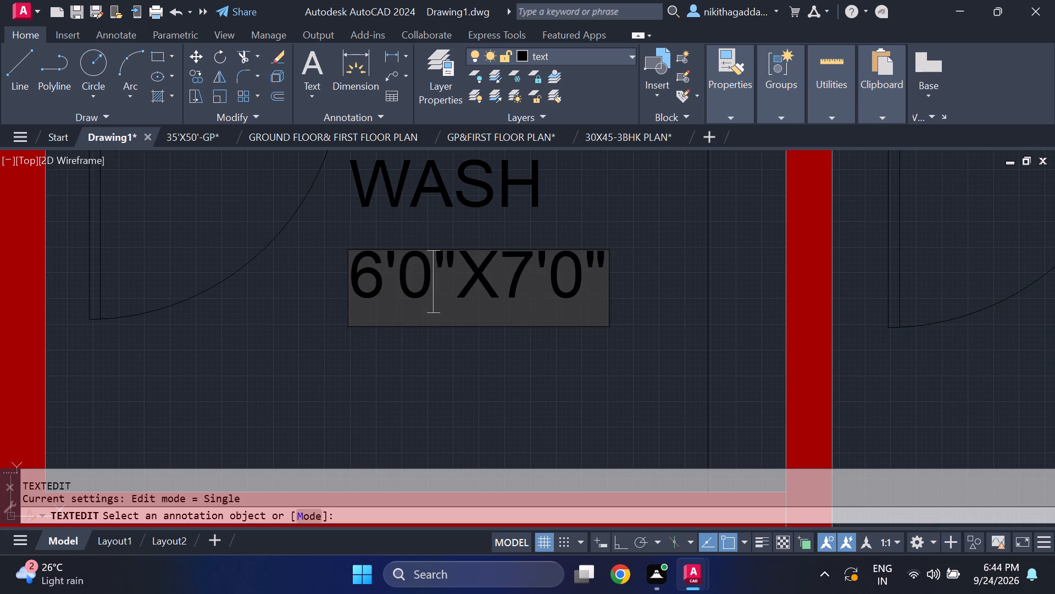
left_click(524, 277)
key("BackSpace")
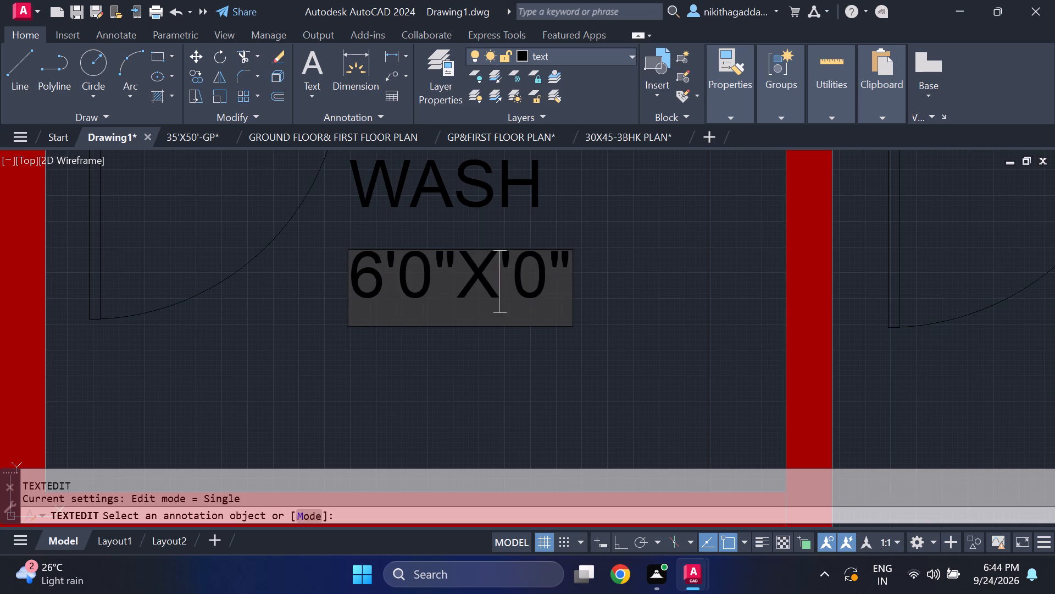
type("43")
key("BackSpace")
key("BackSpace")
key("3")
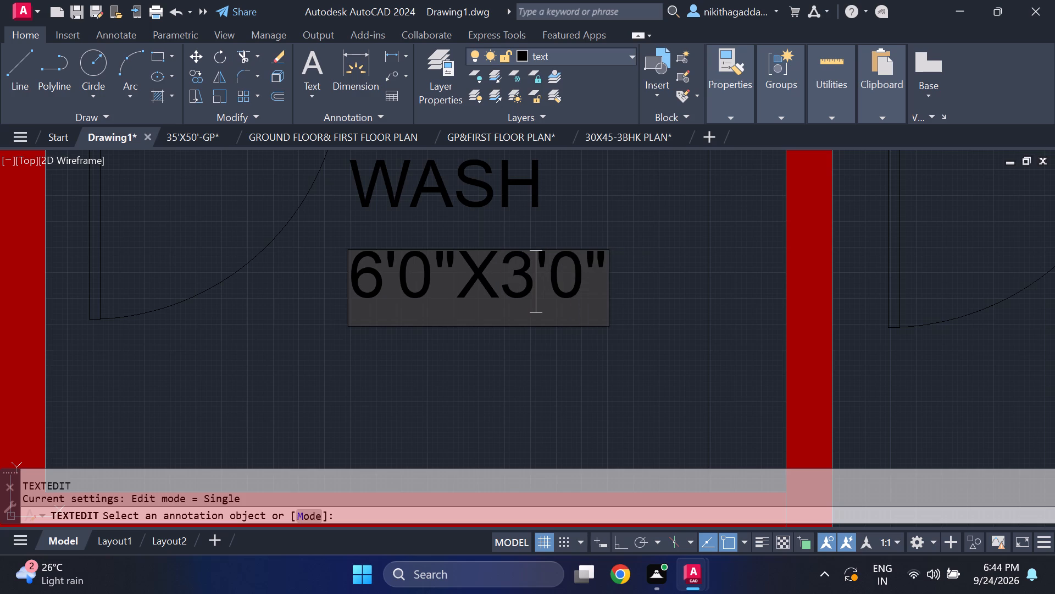
key("Return")
Change the size label under TOILET in the room directly south of WASH to 6'0"X4'0".
key("Return")
scroll(521, 274, "down", 4)
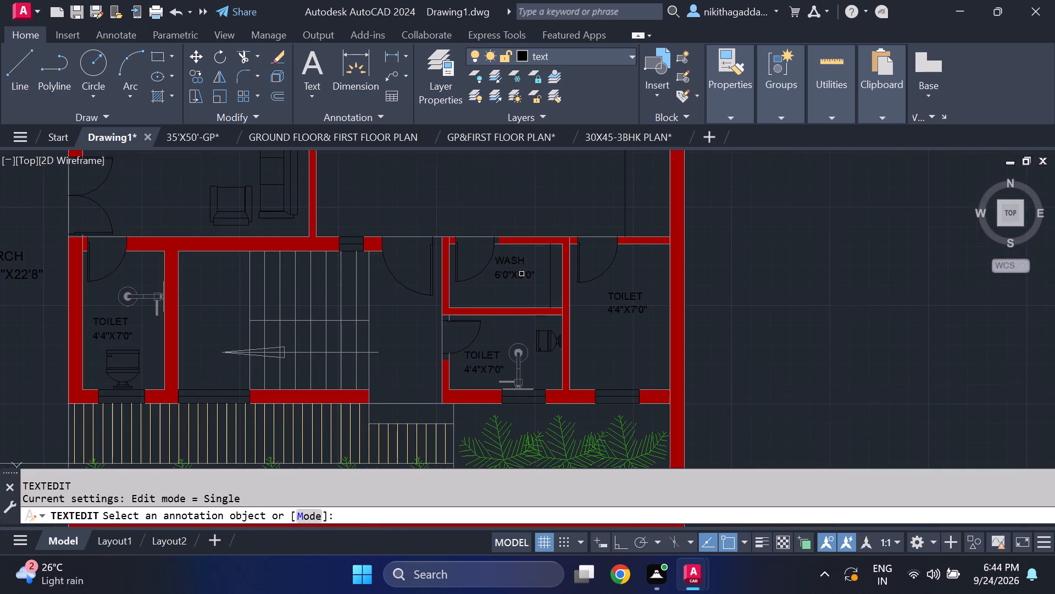
middle_click_drag(494, 372, 503, 329)
scroll(512, 323, "up", 2)
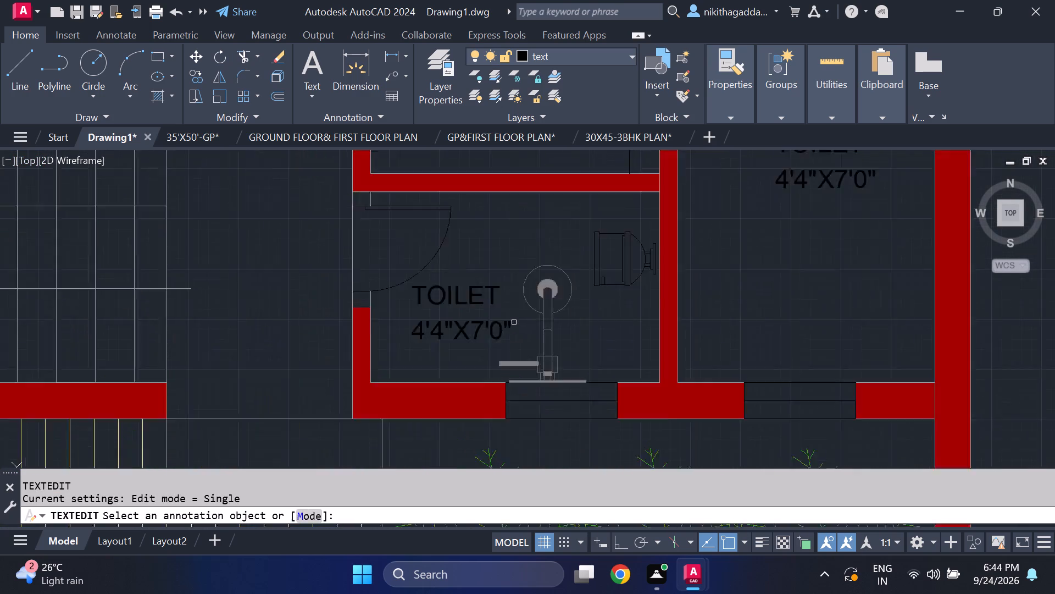
scroll(514, 322, "up", 1)
scroll(431, 344, "up", 2)
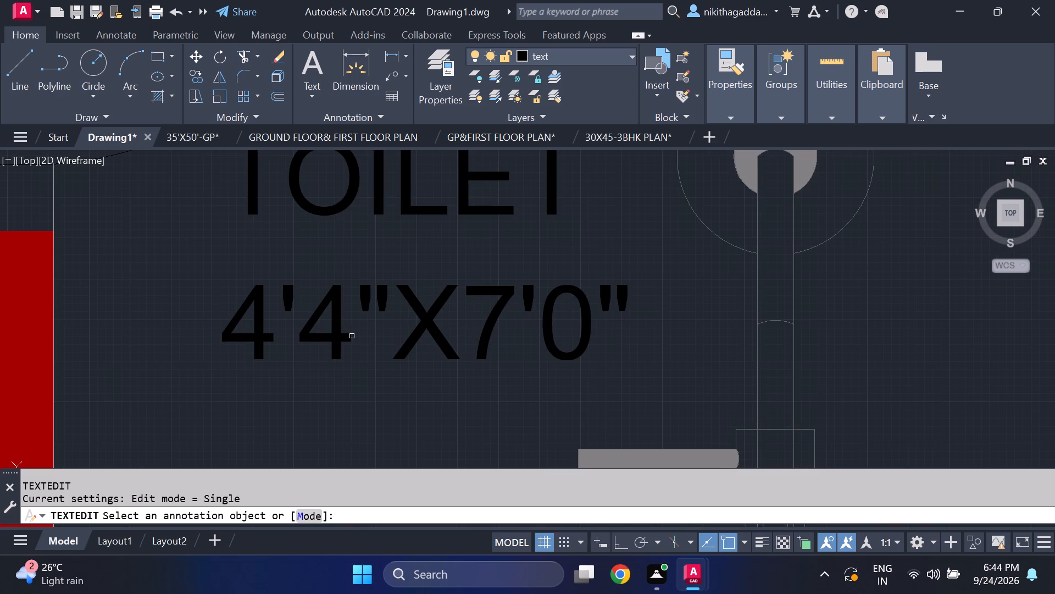
left_click(341, 339)
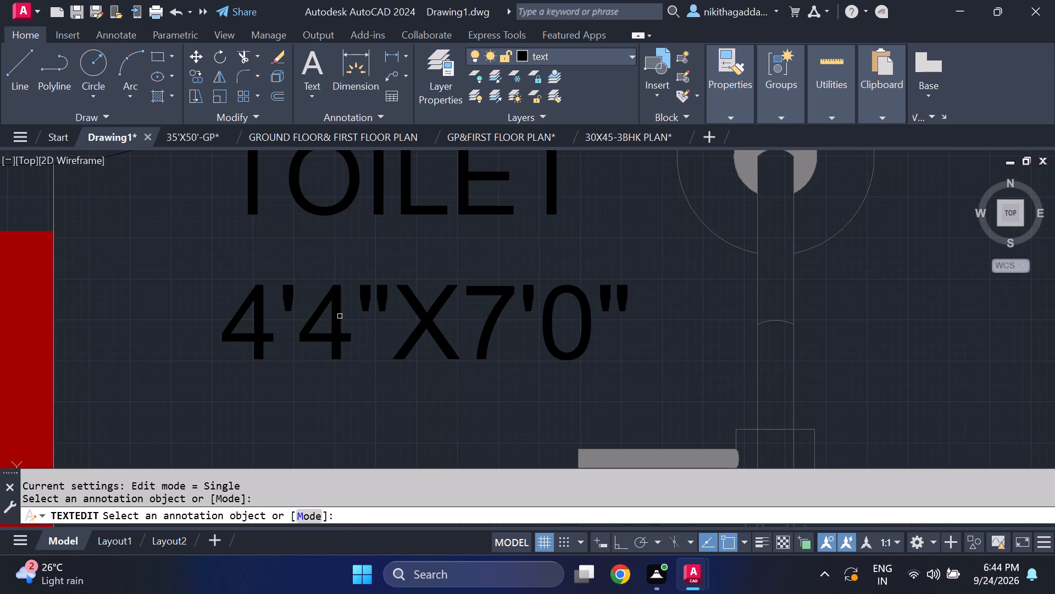
left_click(340, 316)
left_click(274, 323)
key("BackSpace")
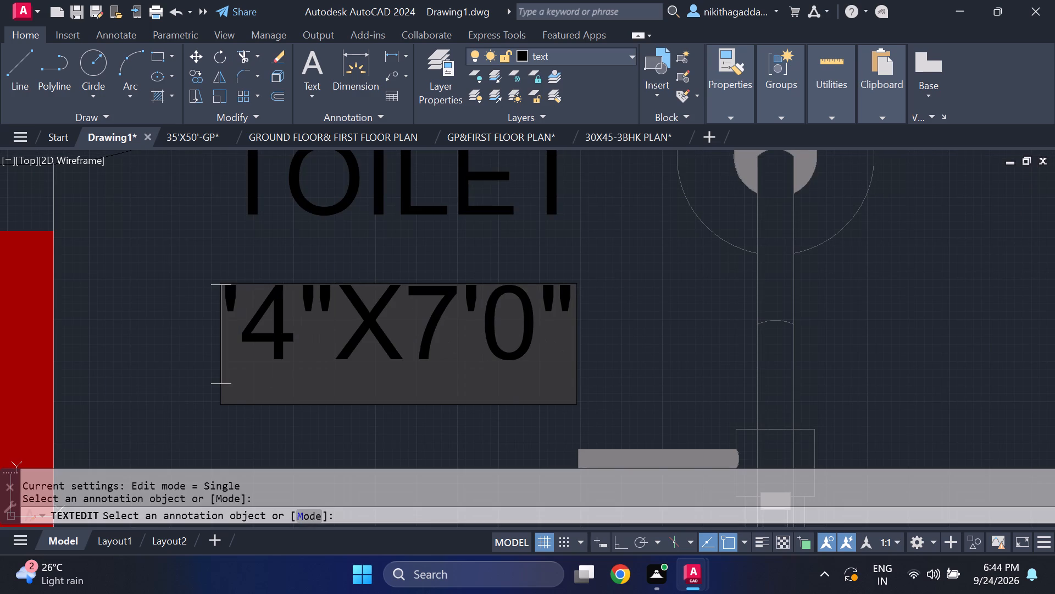
key("6")
left_click(342, 331)
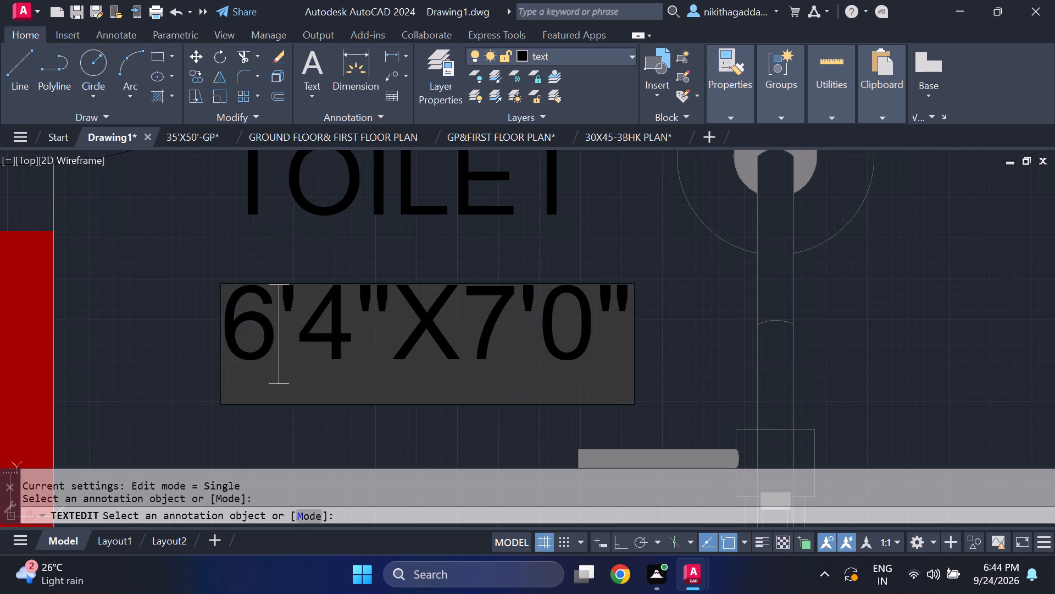
key("BackSpace")
key("0")
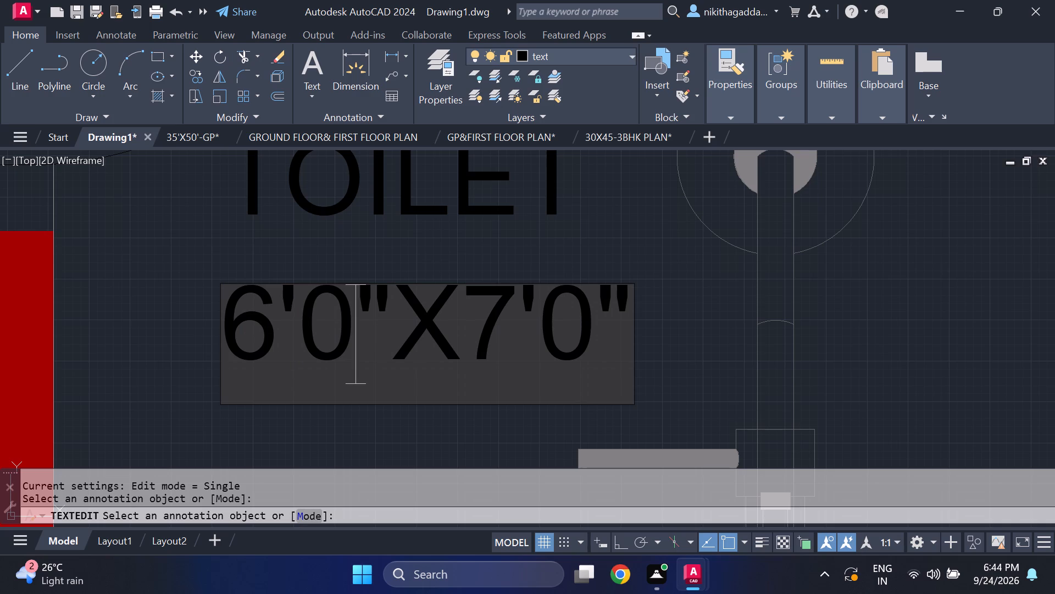
left_click(484, 325)
left_click(516, 329)
key("BackSpace")
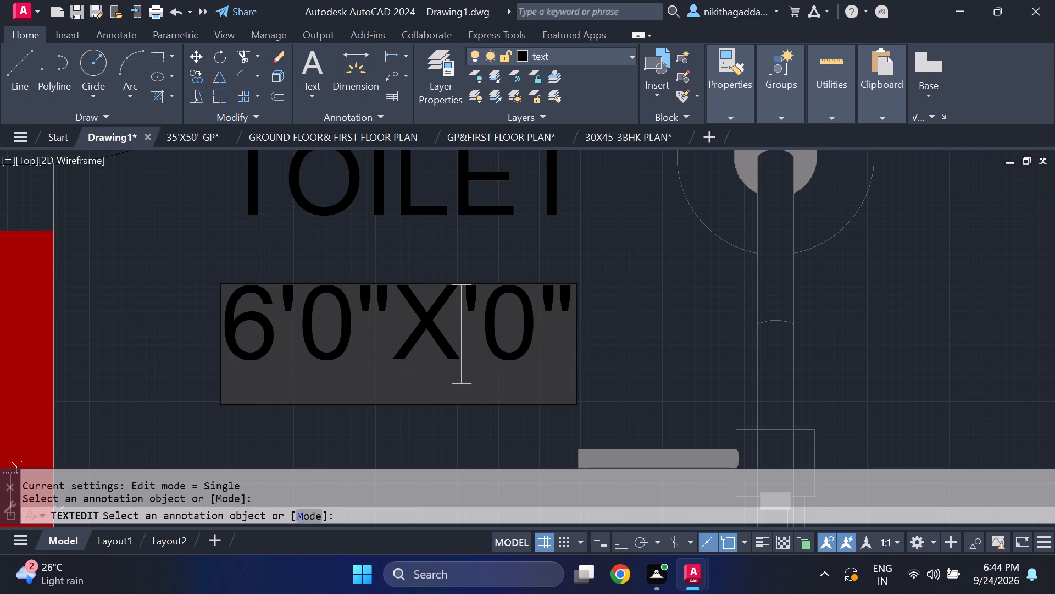
key("4")
key("Return")
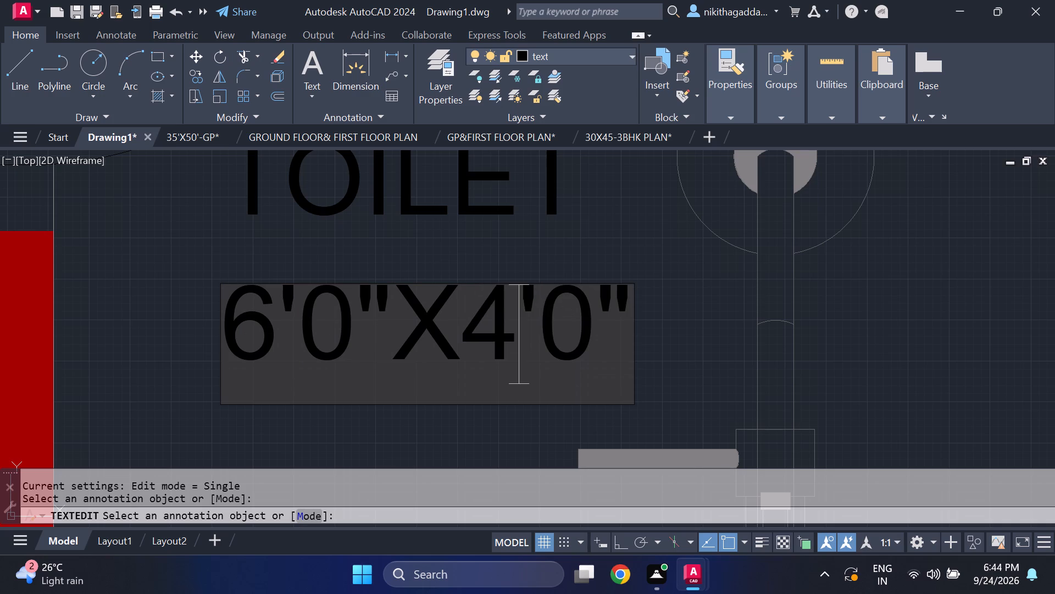
Change the copied TOILET name in the southeast corner room, east of WASH, to STORE.
key("Return")
scroll(519, 305, "down", 2)
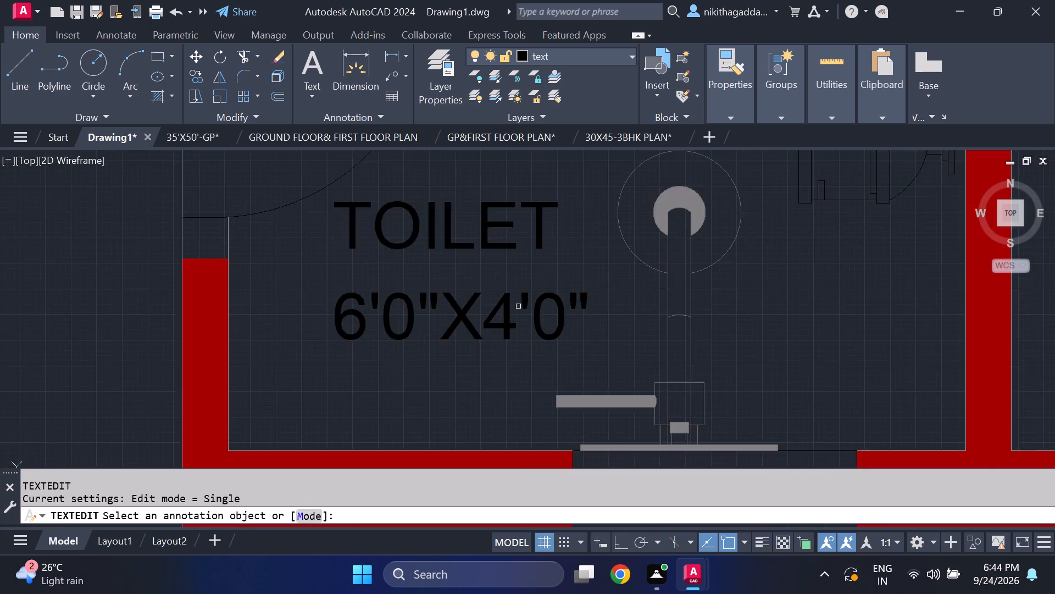
scroll(518, 311, "down", 2)
middle_click_drag(683, 277, 524, 351)
scroll(626, 278, "up", 1)
left_click(544, 271)
left_click(548, 278)
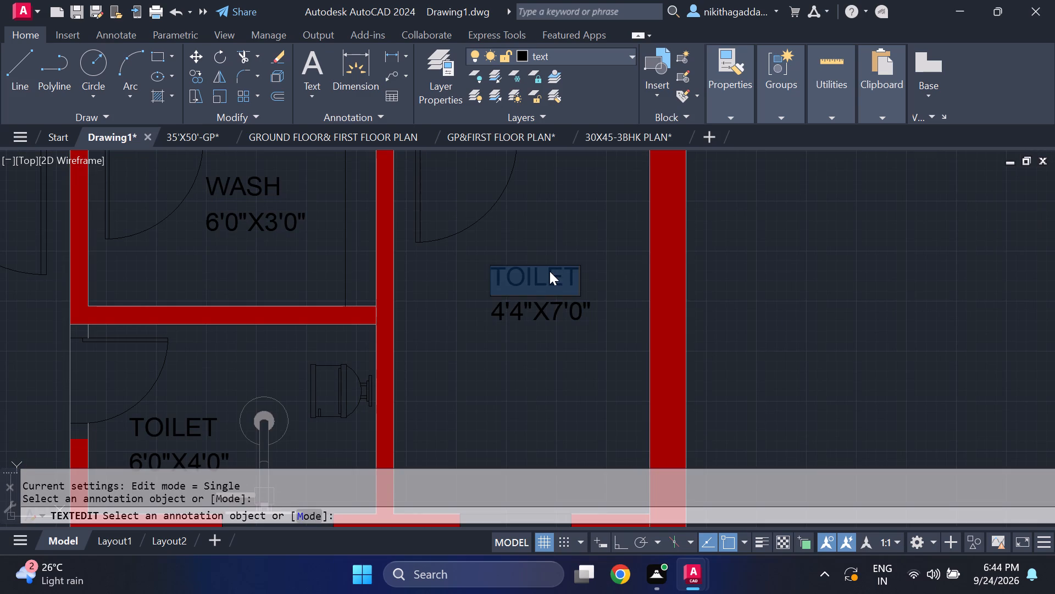
key("Delete")
type("STORE")
key("Return")
Change the size label under STORE to 5'4"X7'4".
key("Return")
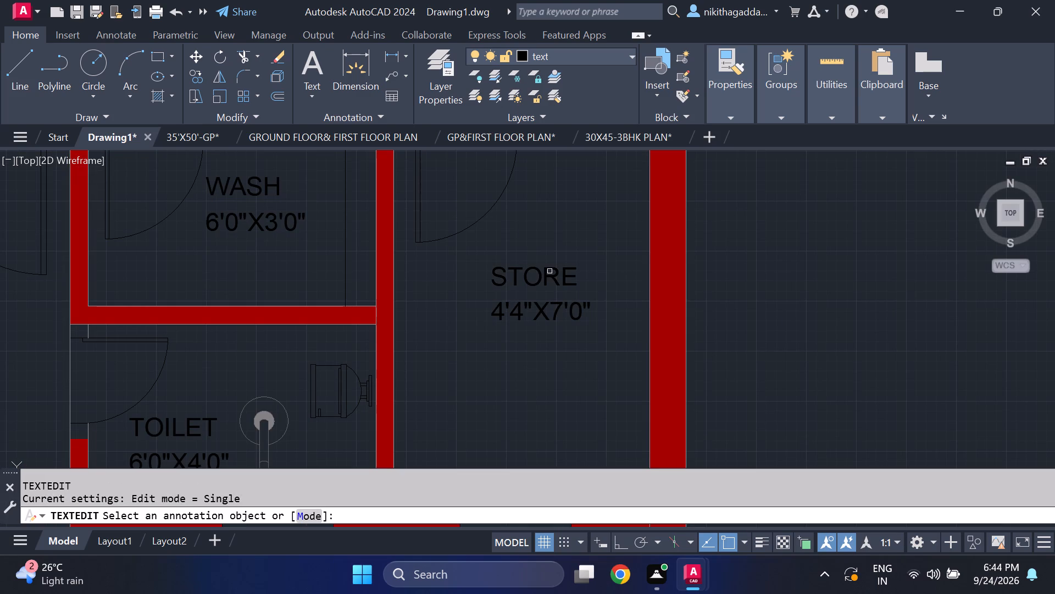
left_click(496, 311)
scroll(496, 312, "up", 3)
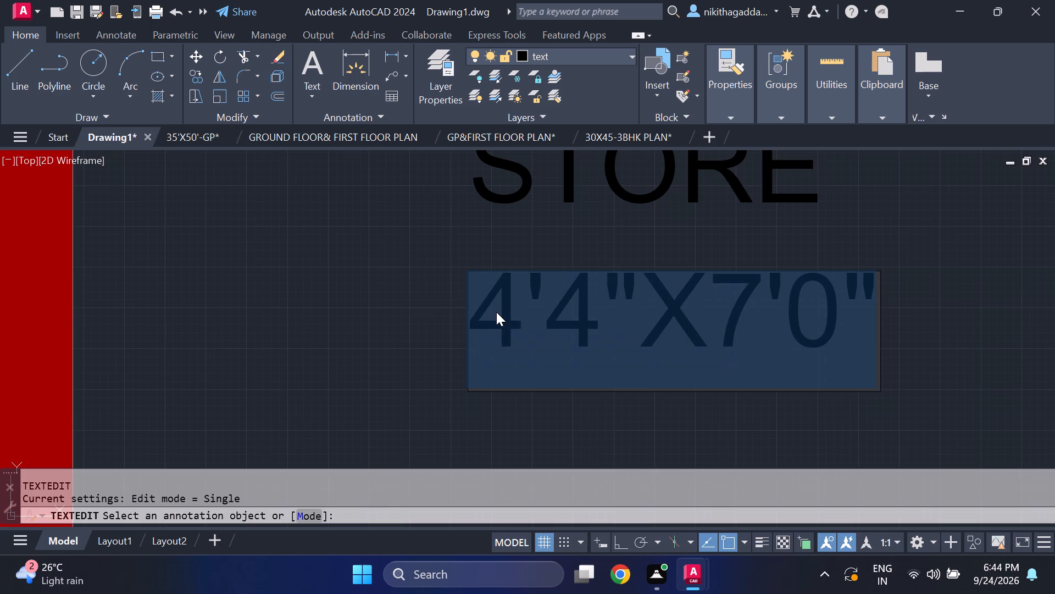
left_click(502, 307)
key("BackSpace")
key("BackSpace")
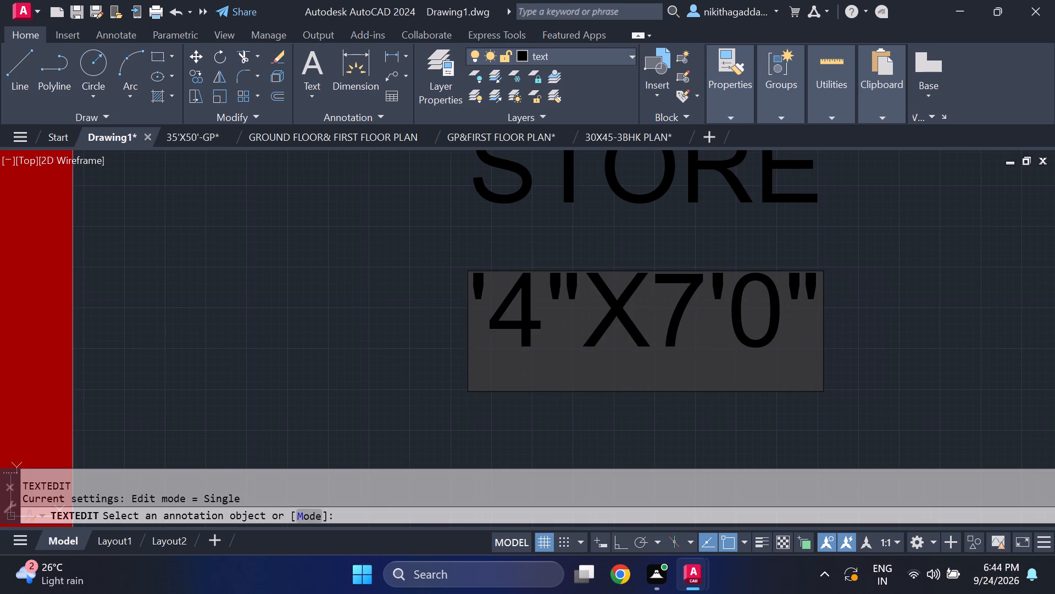
key("5")
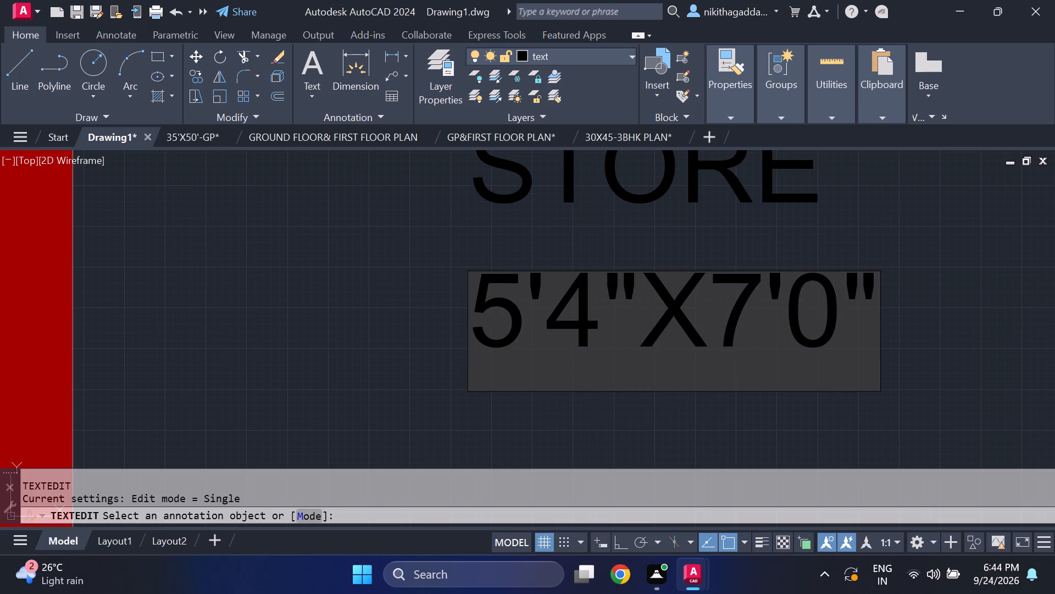
left_click(831, 311)
key("BackSpace")
key("4")
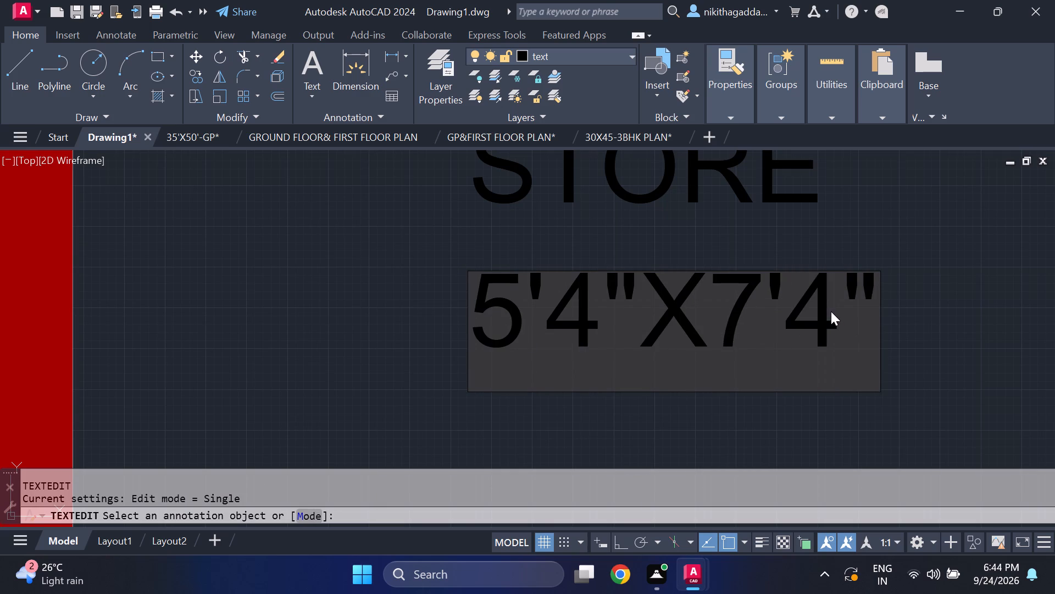
key("Return")
Look over the floor plan's rooms and labels, from the southern service rooms up to the northern bedrooms and planting strip.
key("Return")
scroll(831, 311, "down", 5)
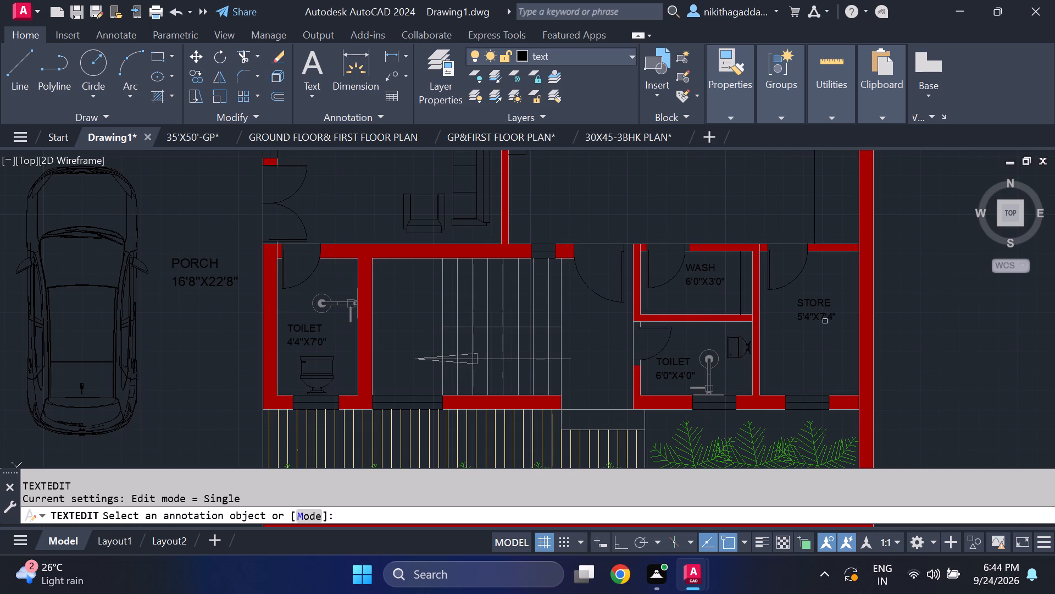
scroll(825, 322, "down", 2)
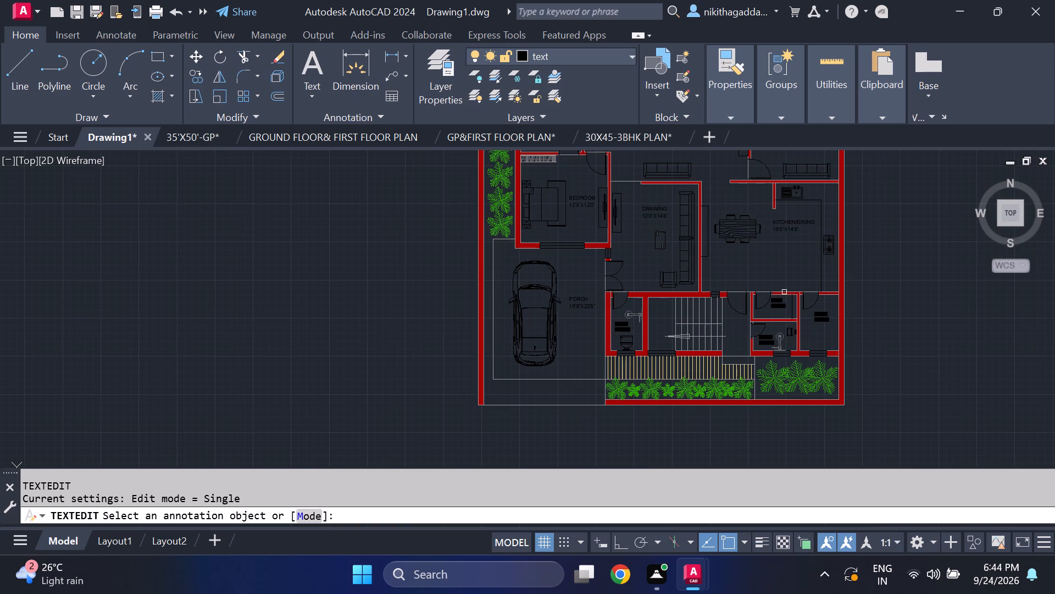
middle_click_drag(764, 265, 645, 383)
middle_click_drag(641, 385, 623, 399)
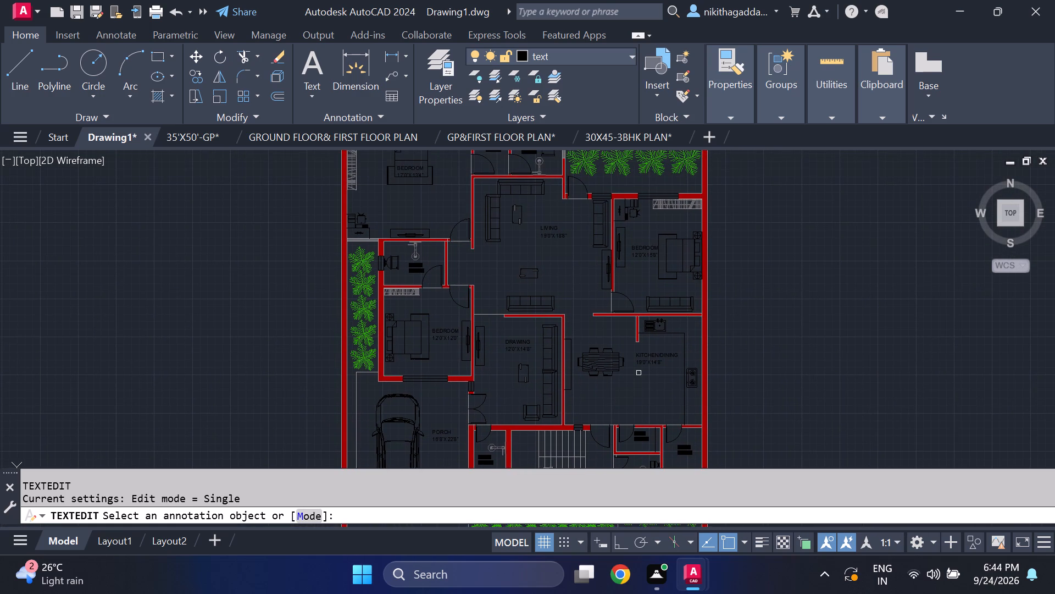
middle_click_drag(711, 373, 709, 422)
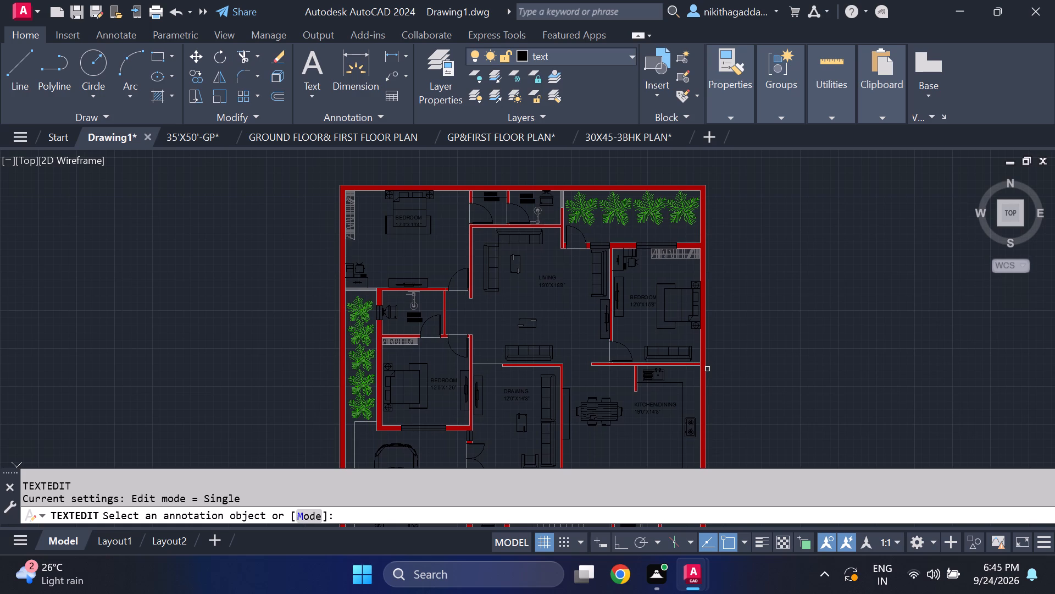
scroll(645, 302, "up", 1)
middle_click_drag(640, 311, 663, 329)
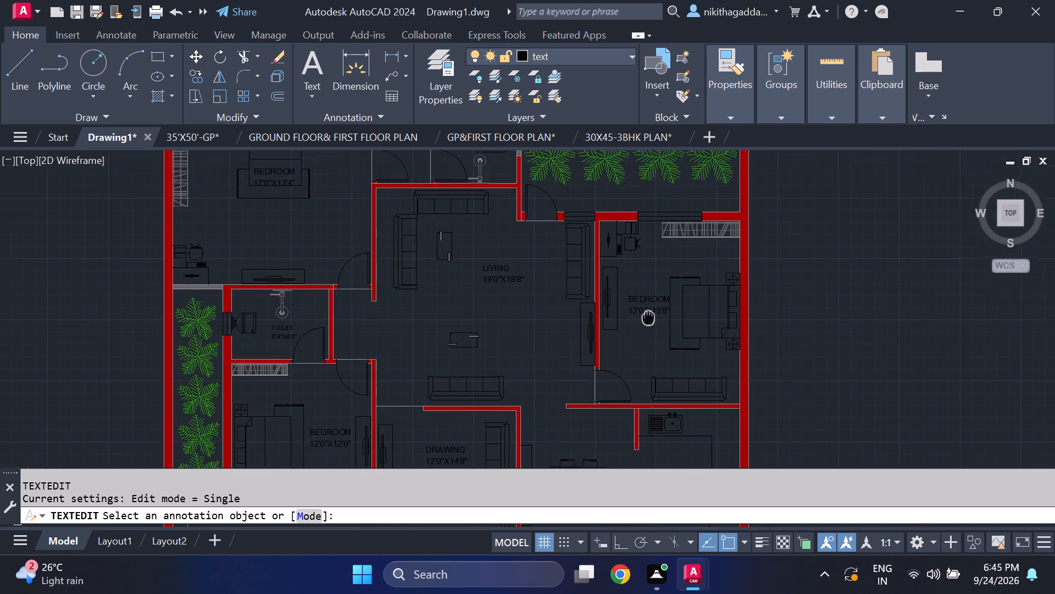
middle_click_drag(663, 329, 715, 360)
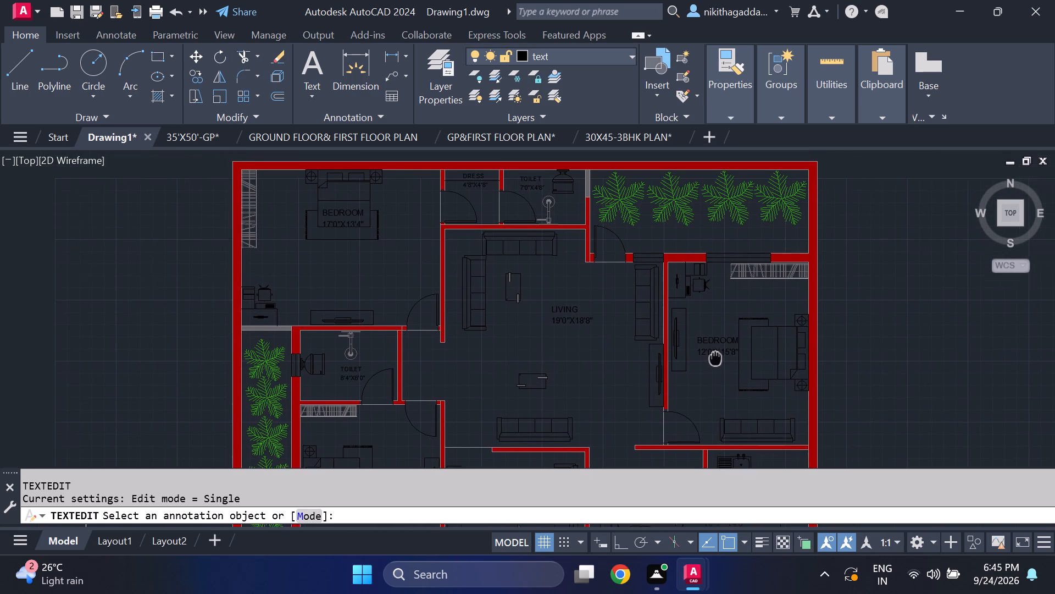
middle_click_drag(715, 360, 715, 361)
key("Escape")
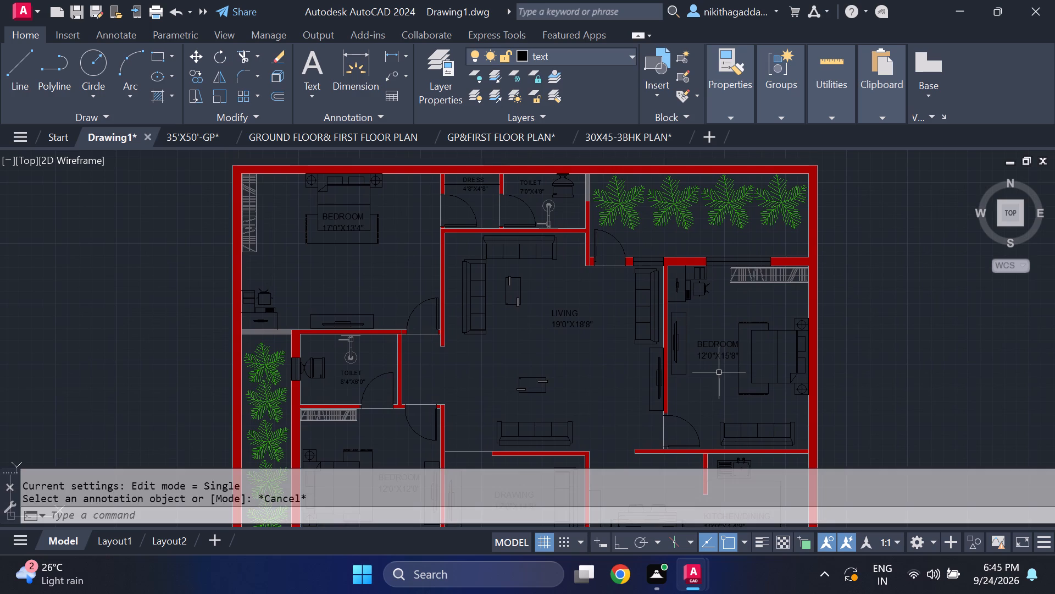
On the furniture layer, draw a line bordering the northeast planting strip's south side, from the north toilet's wall to the east boundary wall.
key("l")
key("Return")
scroll(661, 223, "up", 2)
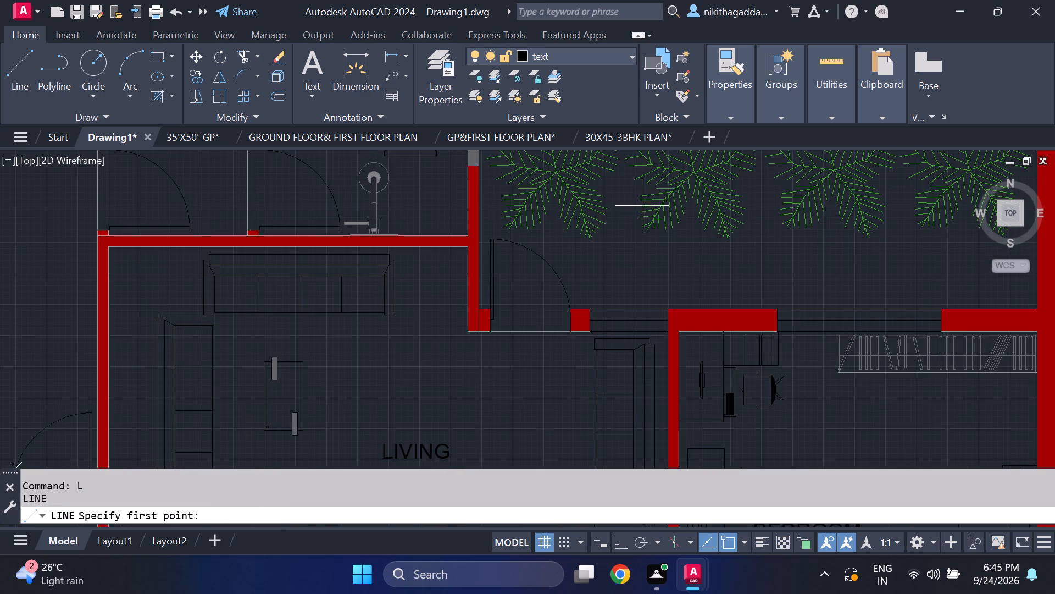
left_click(606, 57)
left_click(560, 151)
key("Escape")
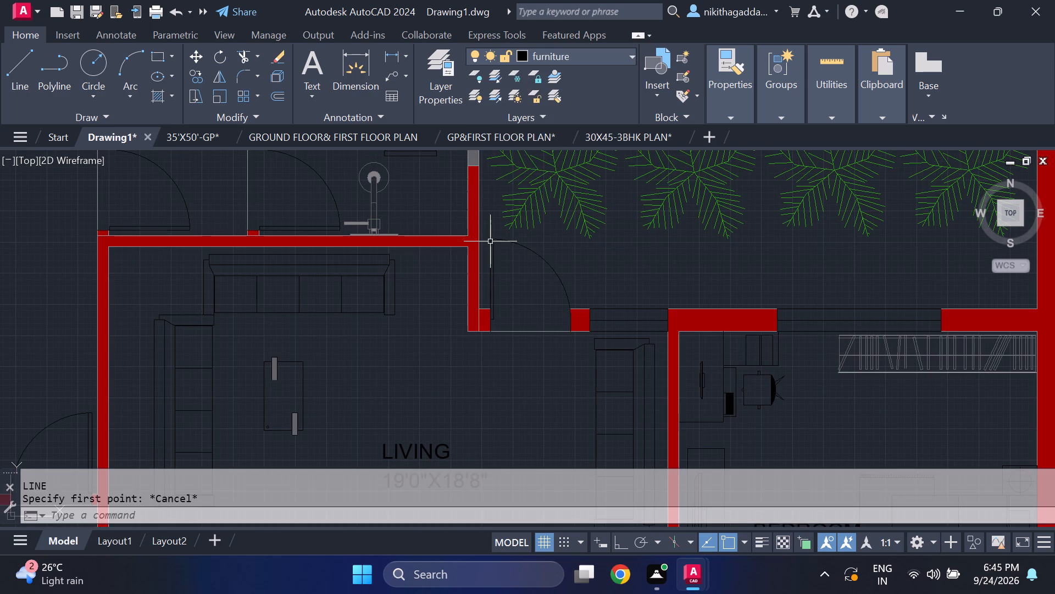
key("l")
key("Return")
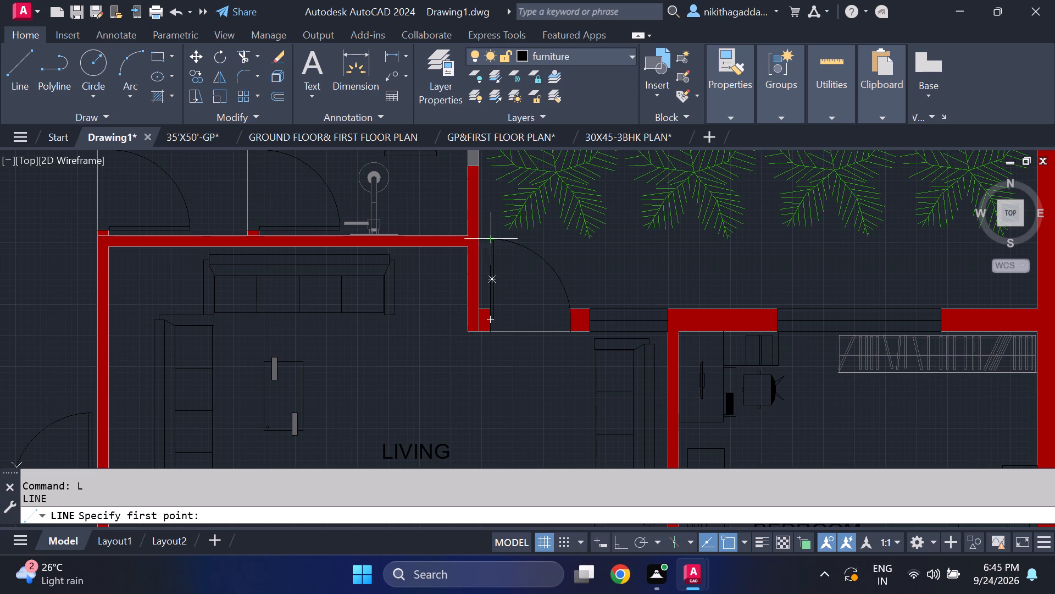
middle_click_drag(495, 232, 486, 258)
scroll(486, 256, "up", 2)
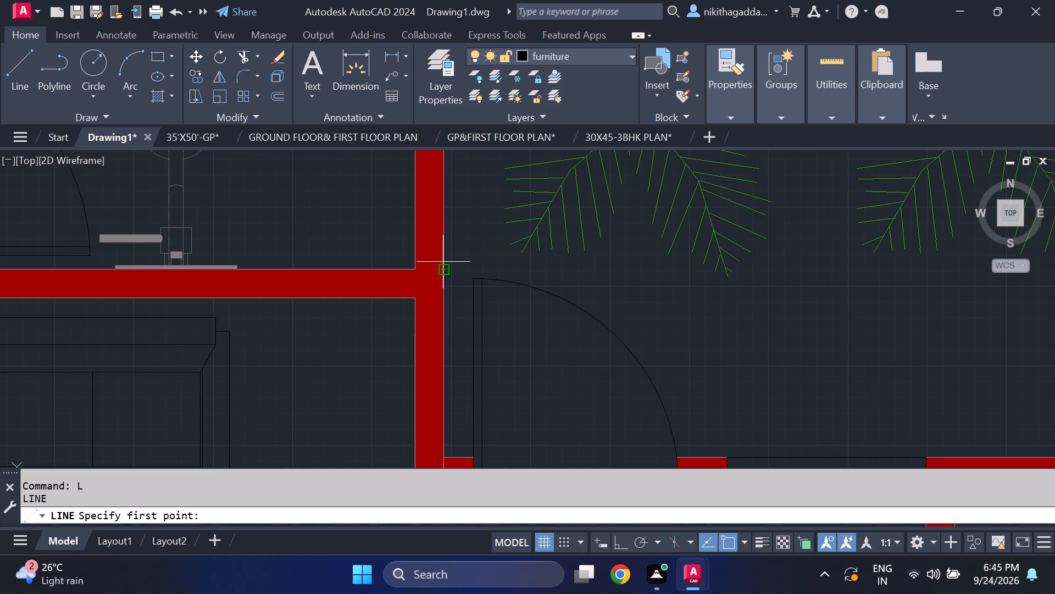
left_click(441, 268)
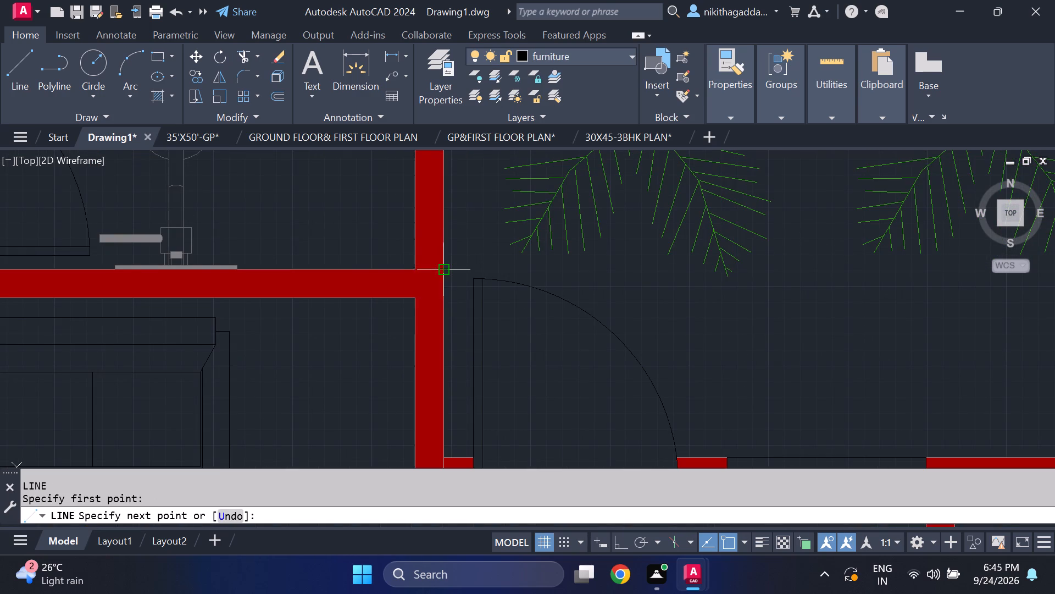
scroll(788, 279, "down", 2)
middle_click_drag(796, 281, 199, 245)
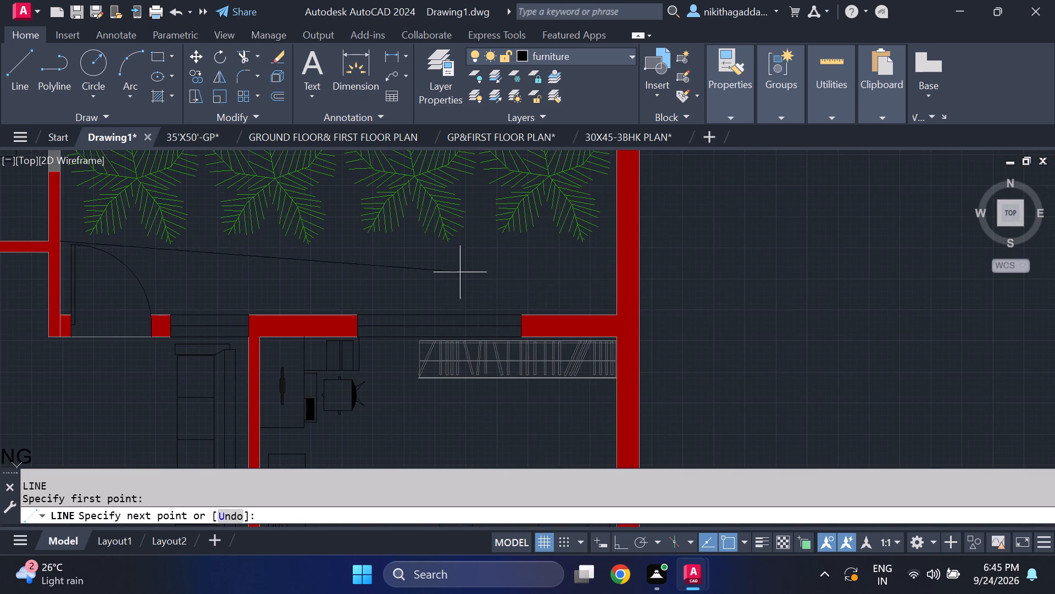
left_click(617, 246)
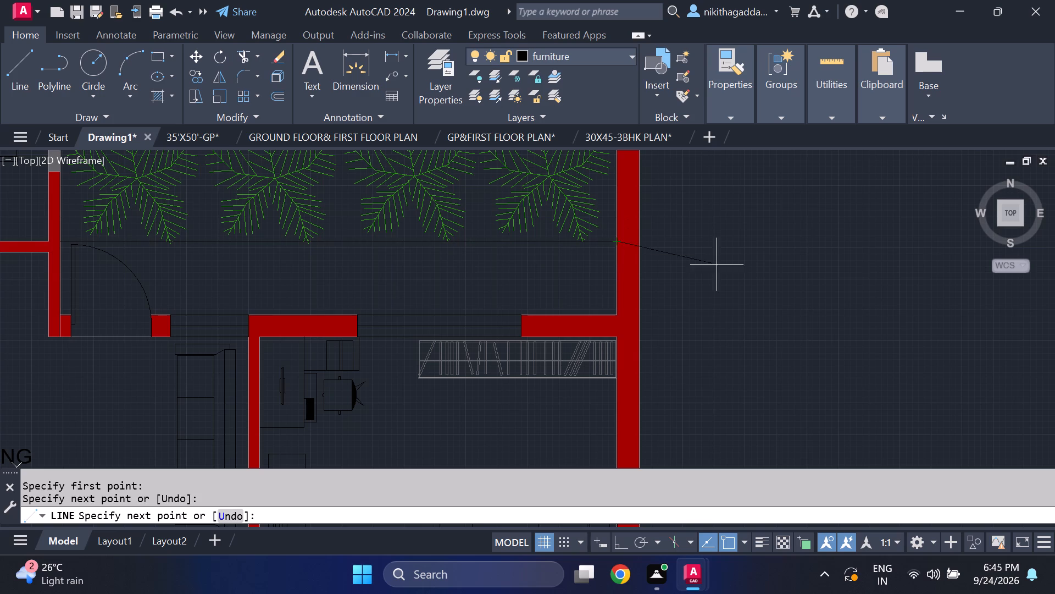
key("Escape")
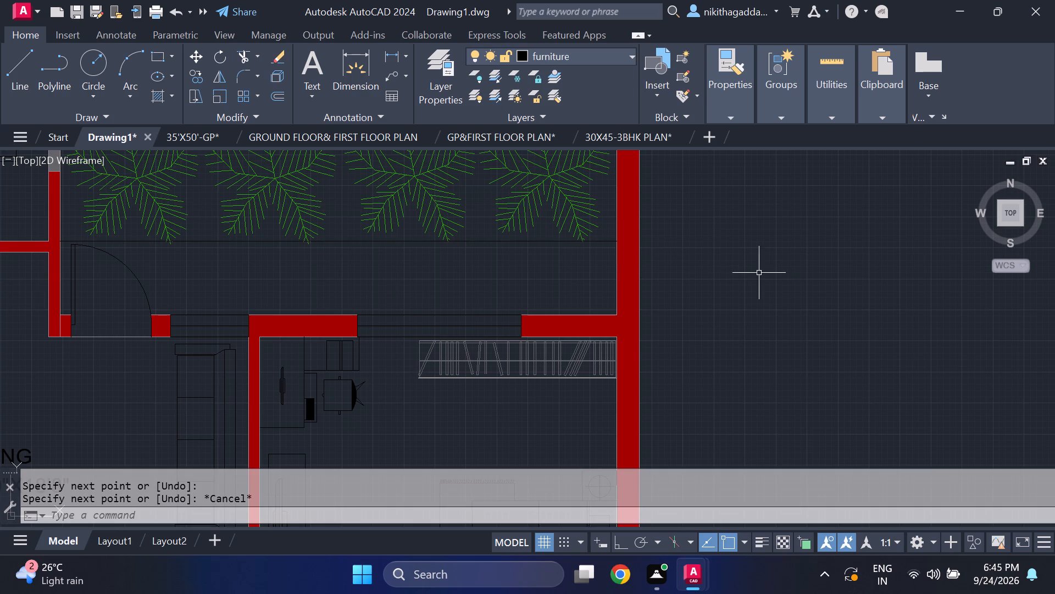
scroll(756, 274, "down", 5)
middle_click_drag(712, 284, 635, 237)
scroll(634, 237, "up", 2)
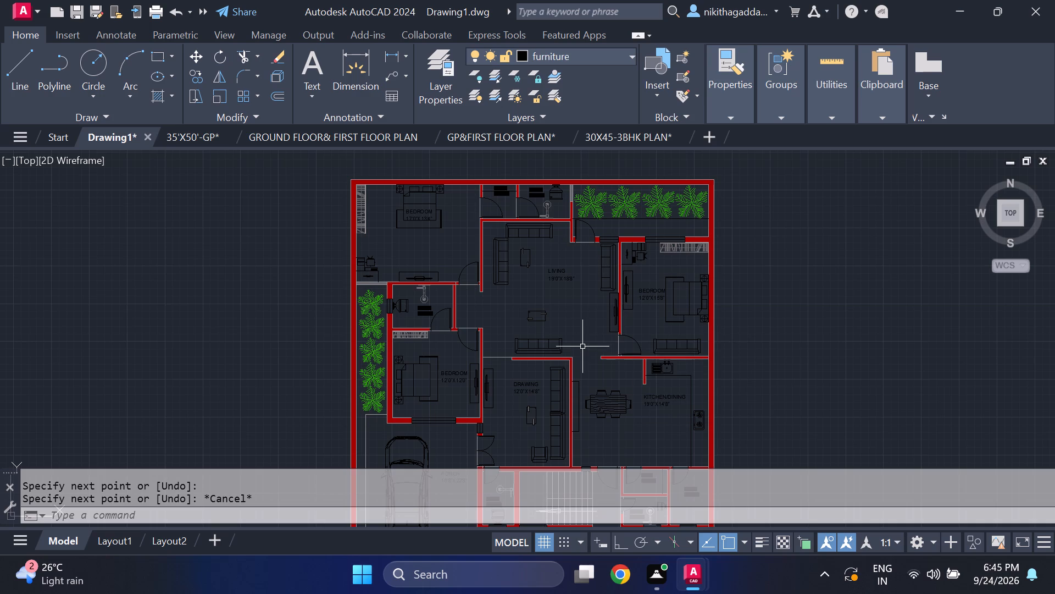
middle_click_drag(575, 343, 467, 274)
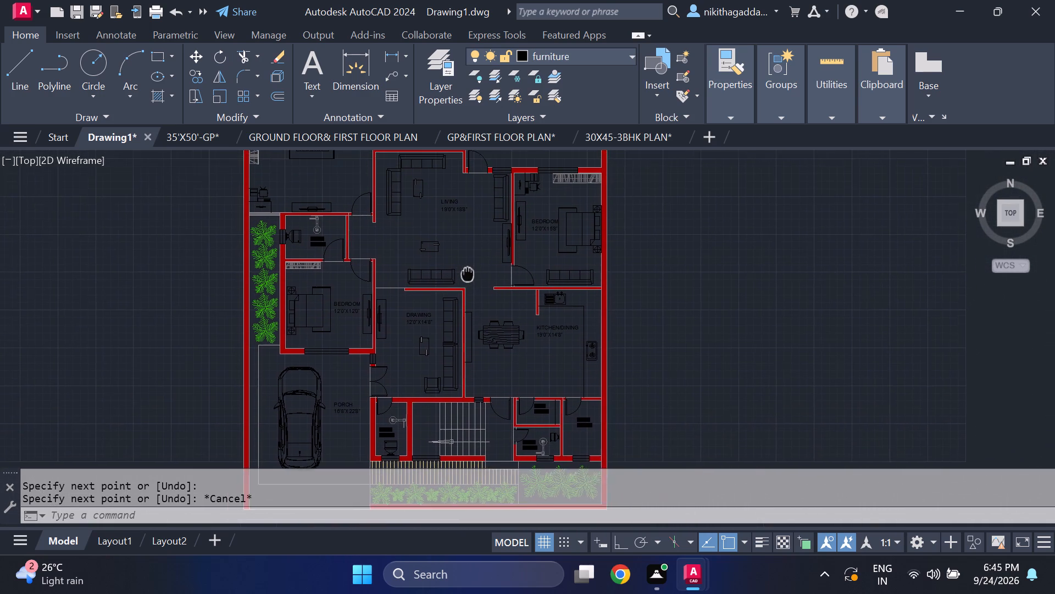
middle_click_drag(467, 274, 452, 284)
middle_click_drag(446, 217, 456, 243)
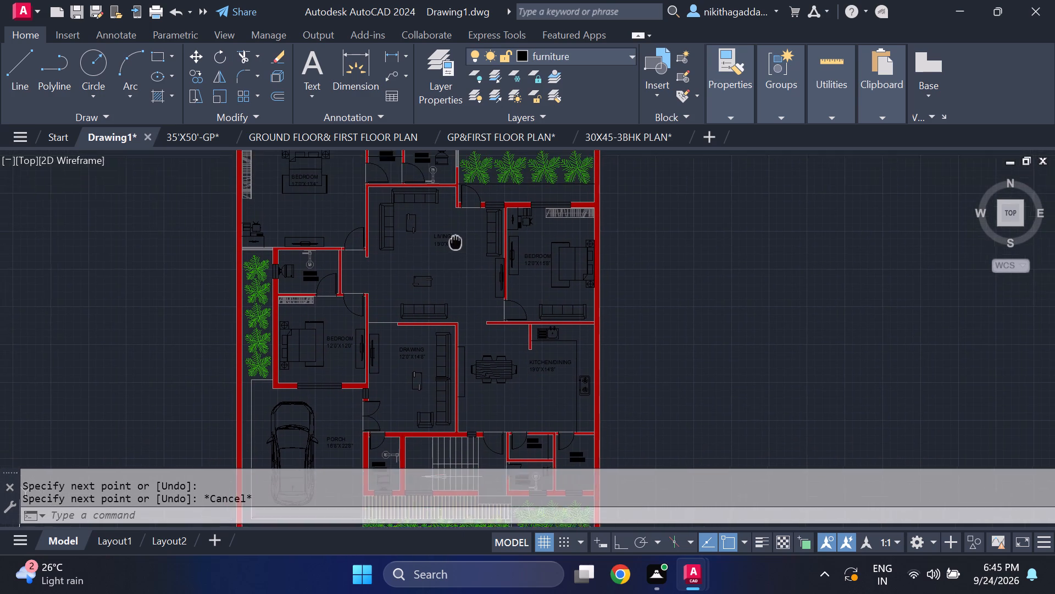
Look over the whole floor plan, from the northern bedrooms and living room to the porch, kitchen, service rooms and southern planting.
middle_click_drag(456, 243, 466, 183)
middle_click_drag(541, 330, 415, 193)
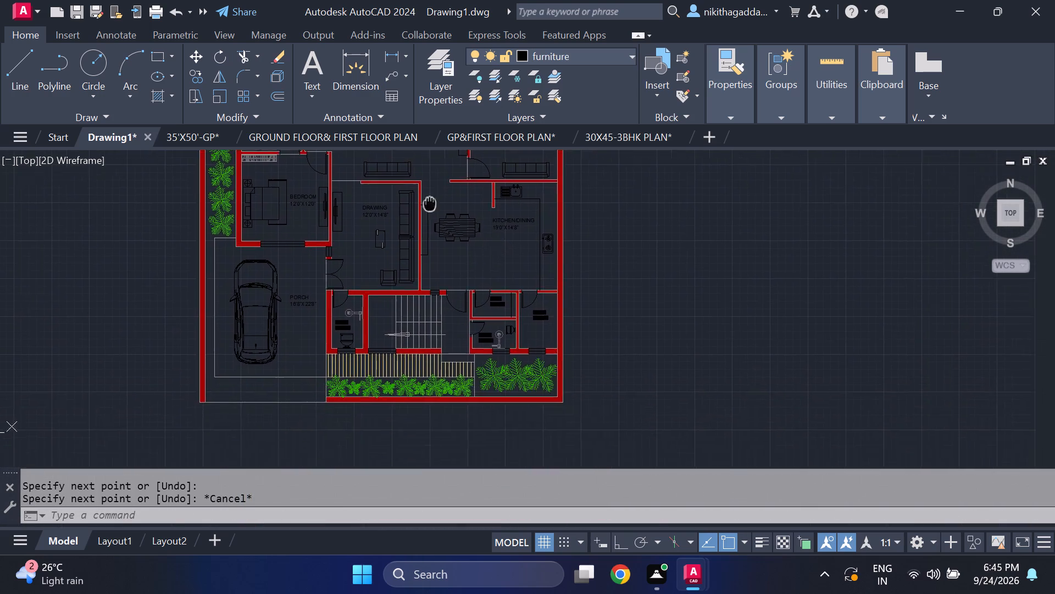
middle_click_drag(415, 193, 432, 211)
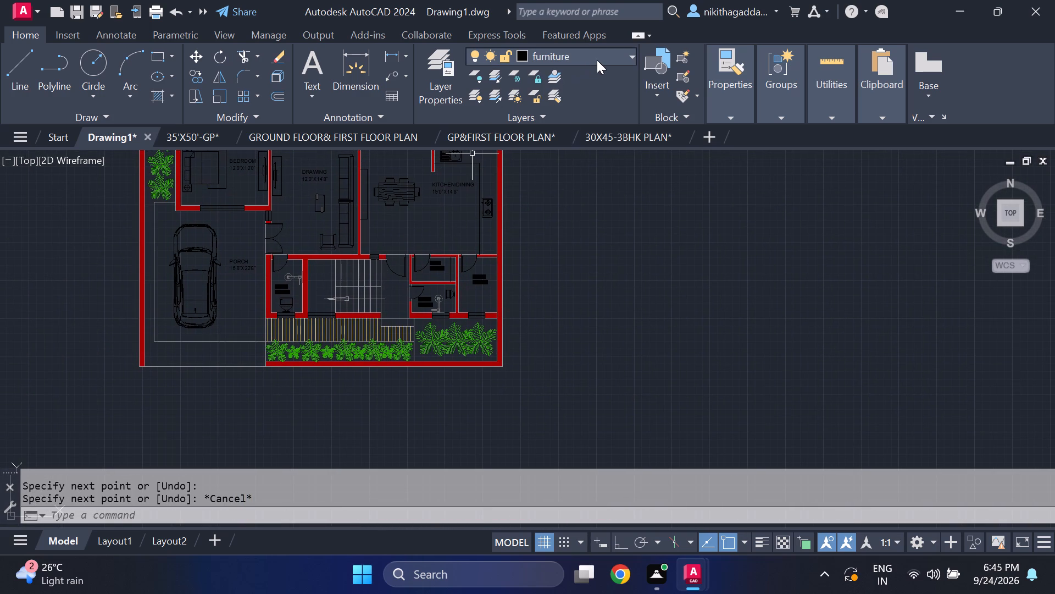
middle_click_drag(462, 205, 506, 217)
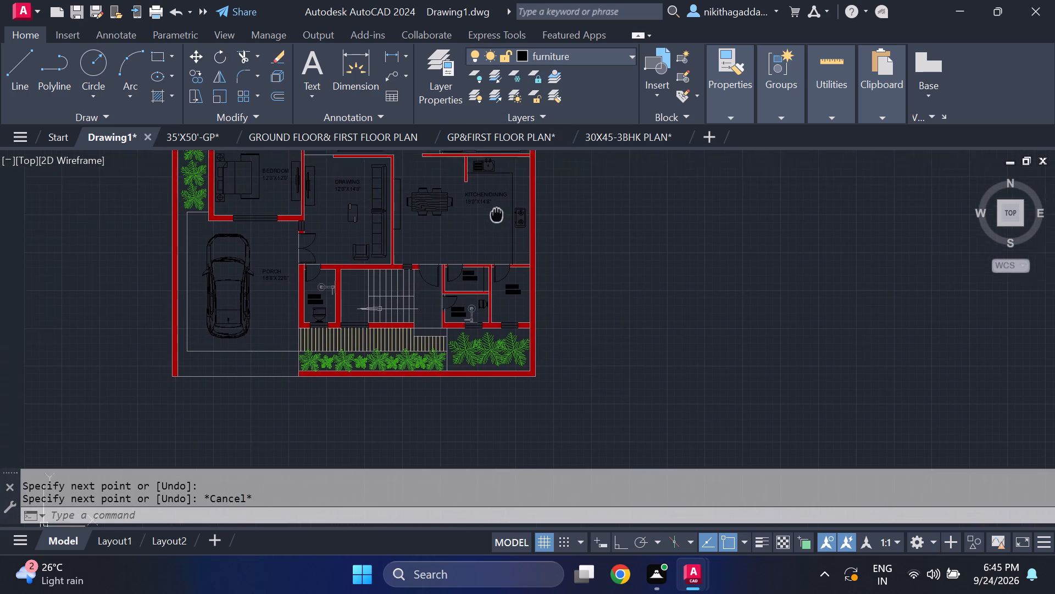
middle_click_drag(506, 217, 776, 277)
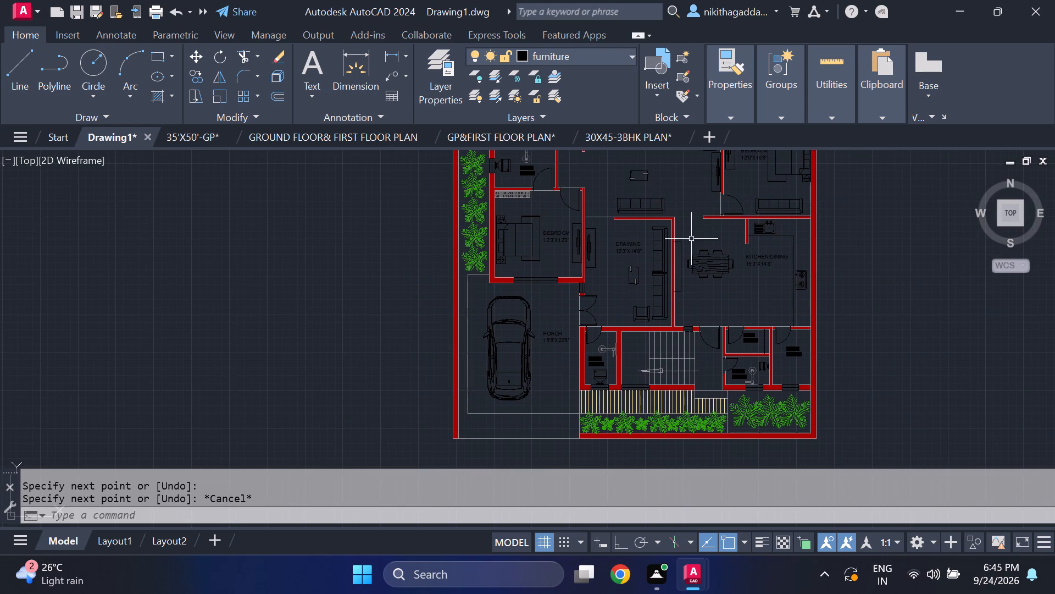
middle_click_drag(593, 273, 612, 338)
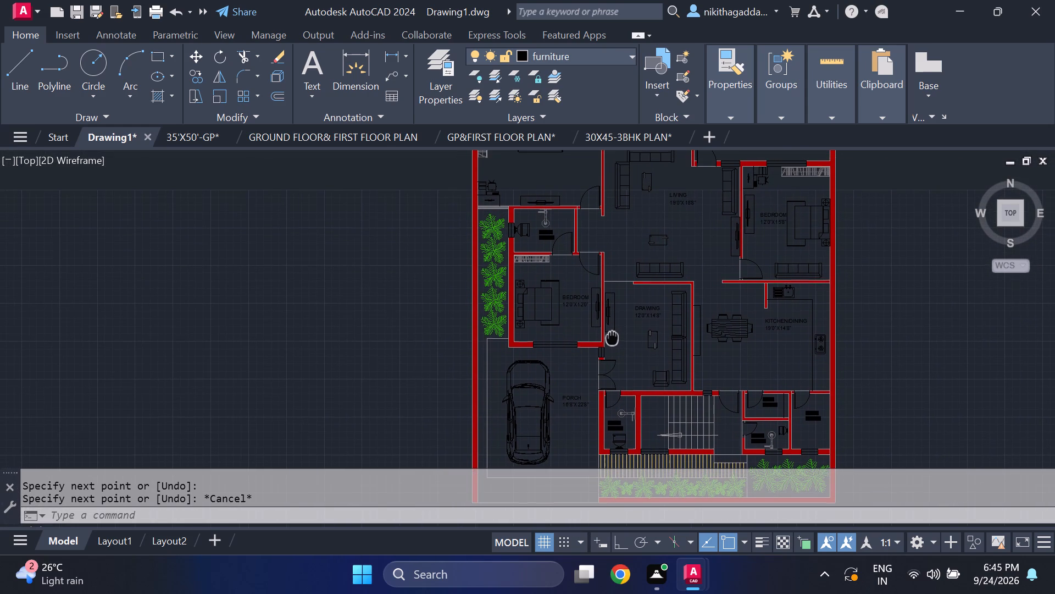
middle_click_drag(612, 338, 567, 377)
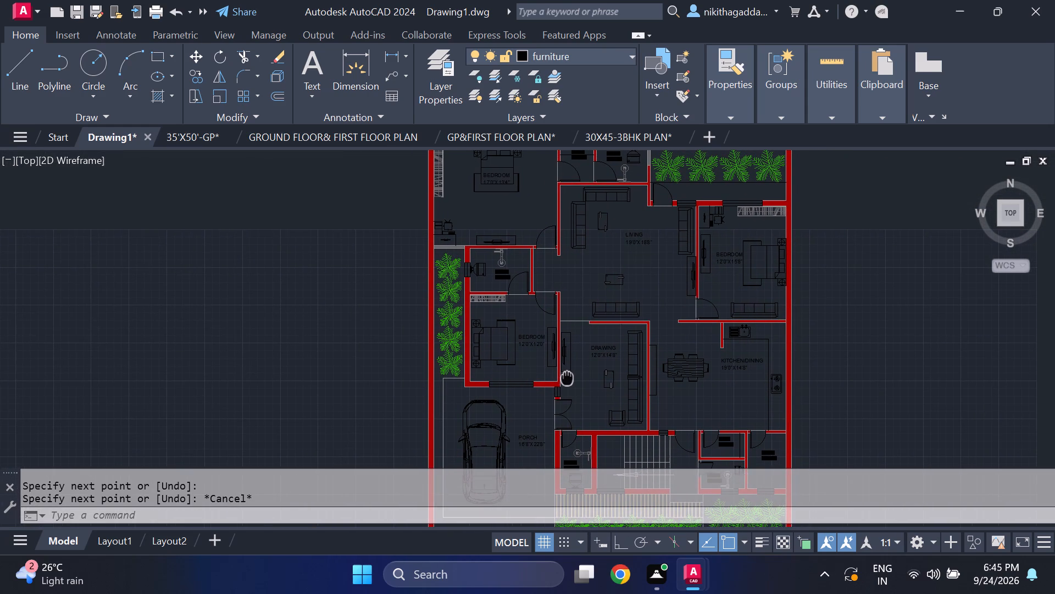
middle_click_drag(567, 377, 557, 370)
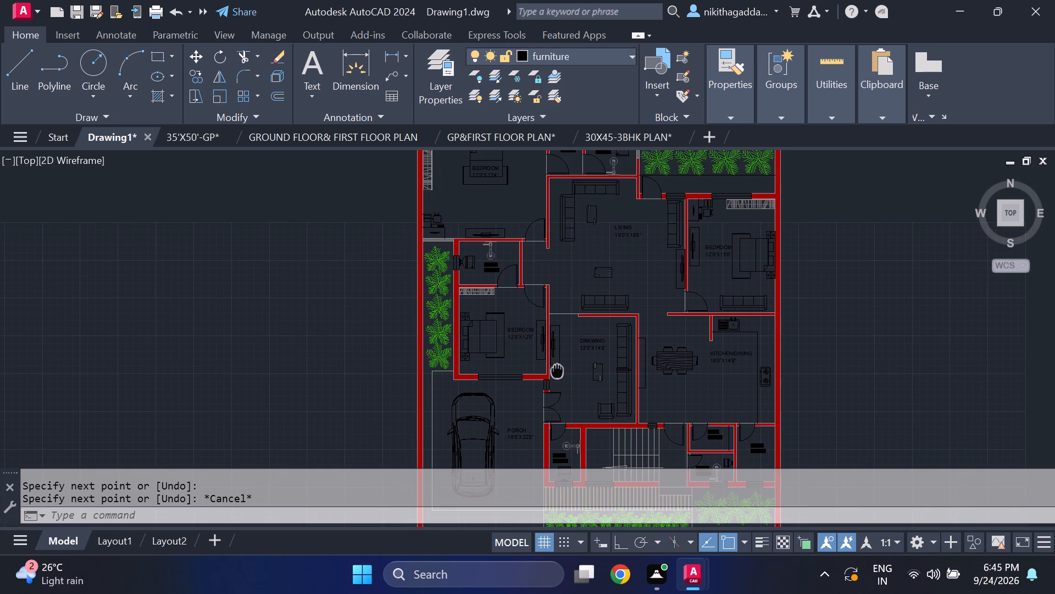
middle_click_drag(557, 370, 556, 368)
scroll(500, 274, "up", 1)
middle_click_drag(507, 290, 479, 388)
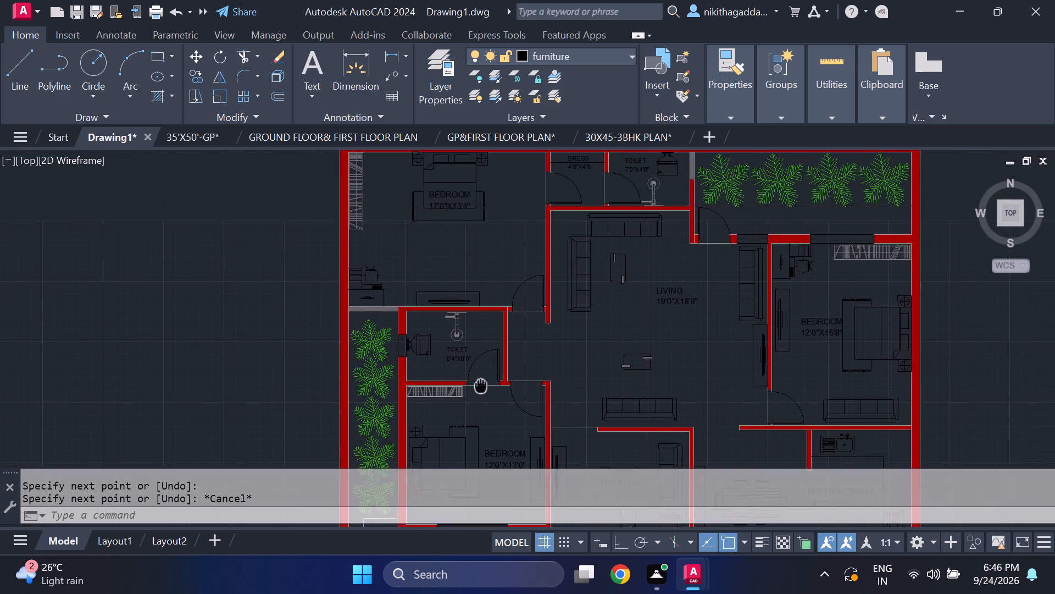
middle_click_drag(479, 388, 427, 405)
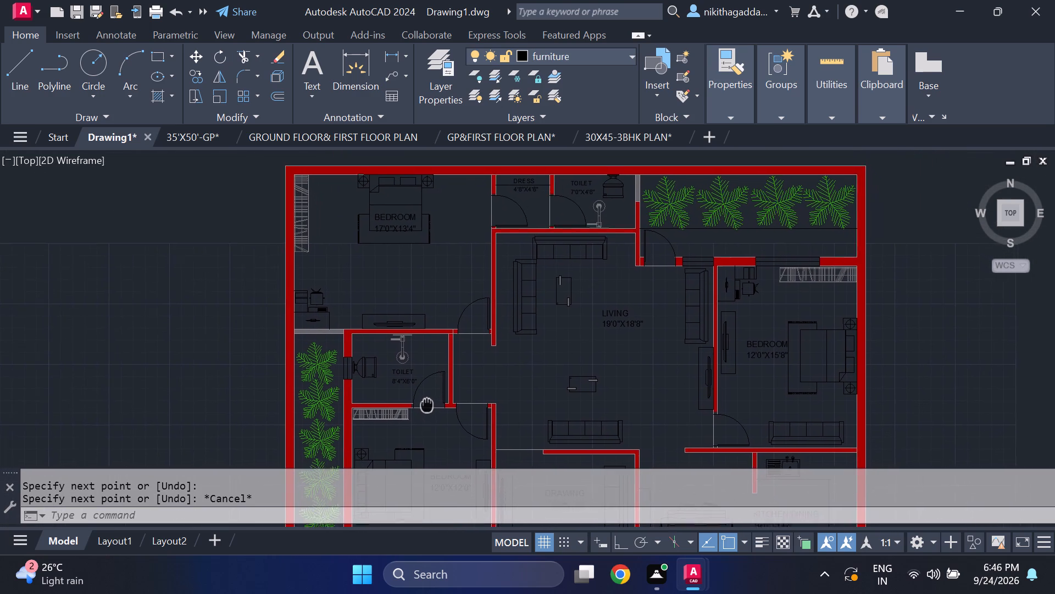
middle_click_drag(427, 405, 291, 353)
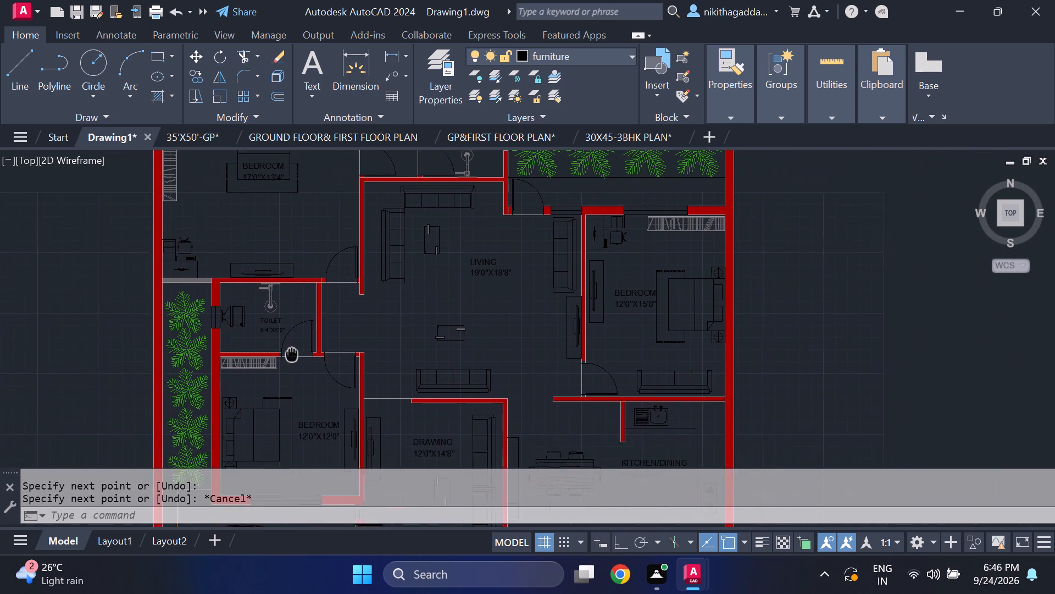
middle_click_drag(291, 353, 253, 397)
middle_click_drag(253, 399, 242, 413)
middle_click_drag(242, 413, 236, 371)
middle_click(236, 371)
middle_click(236, 371)
middle_click_drag(236, 371, 220, 306)
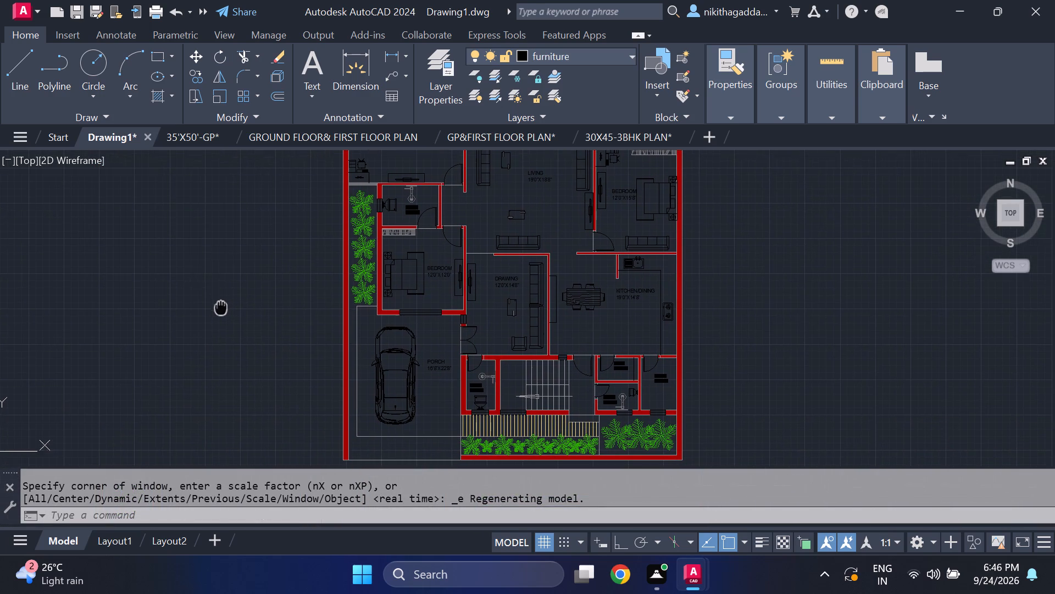
middle_click_drag(220, 306, 220, 306)
middle_click_drag(588, 302, 525, 309)
middle_click(511, 315)
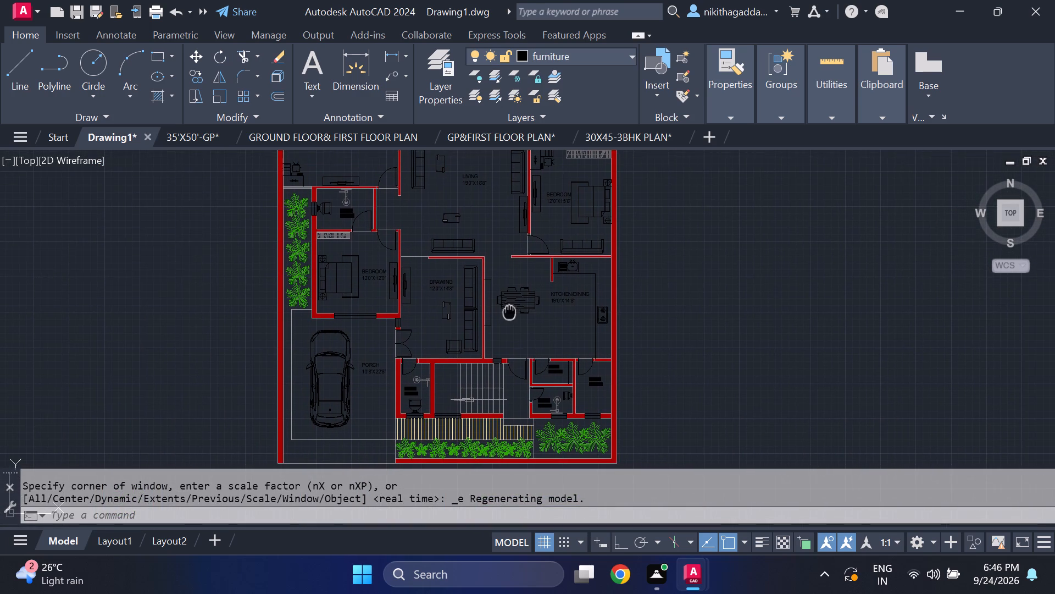
middle_click_drag(509, 311, 482, 376)
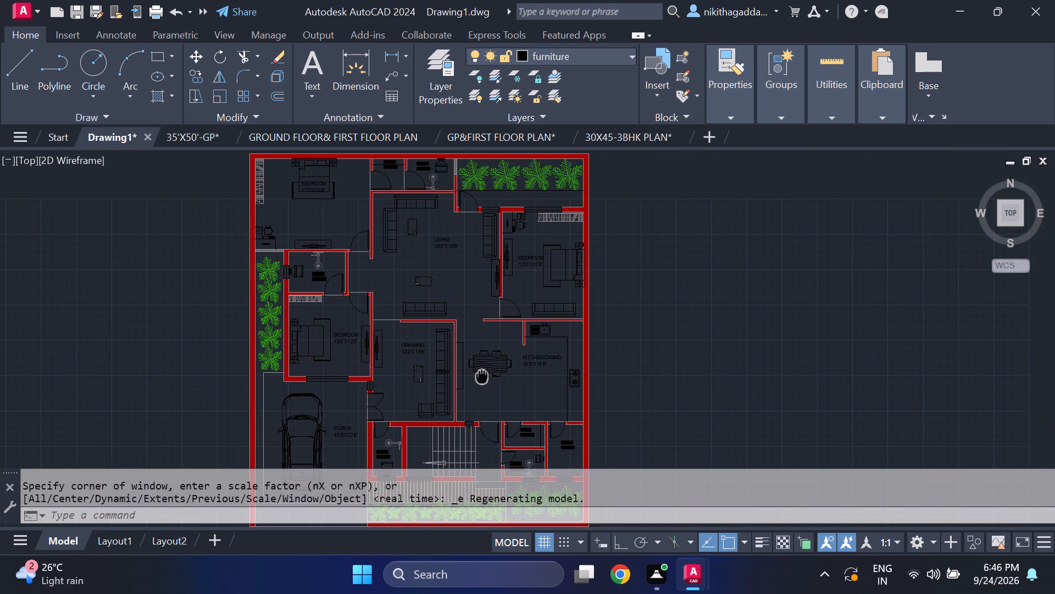
middle_click_drag(482, 376, 479, 360)
middle_click_drag(479, 311, 479, 310)
scroll(479, 311, "up", 1)
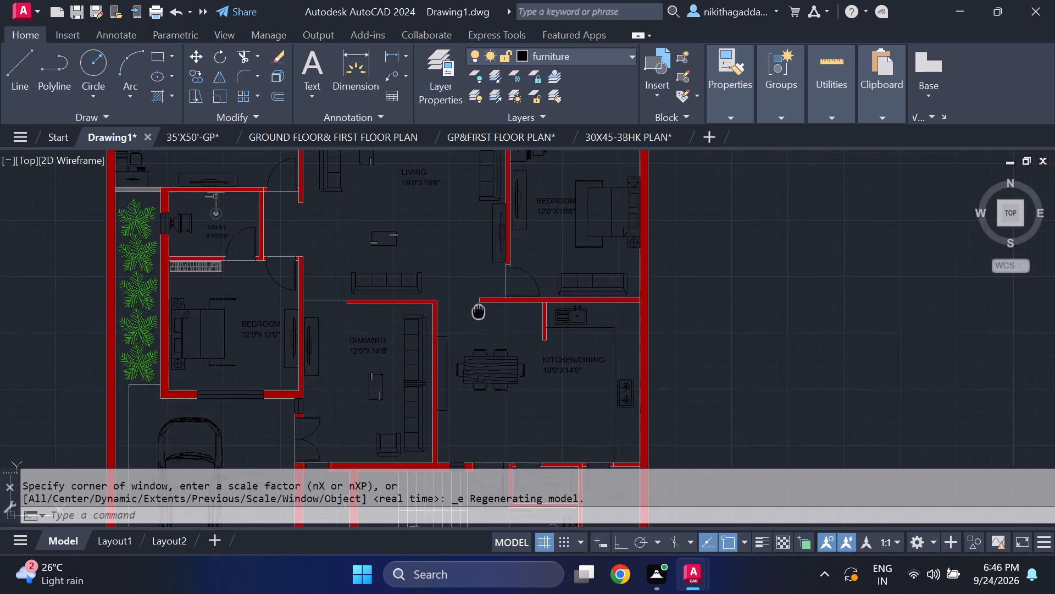
middle_click_drag(479, 310, 478, 298)
scroll(481, 297, "down", 1)
middle_click_drag(492, 326, 518, 255)
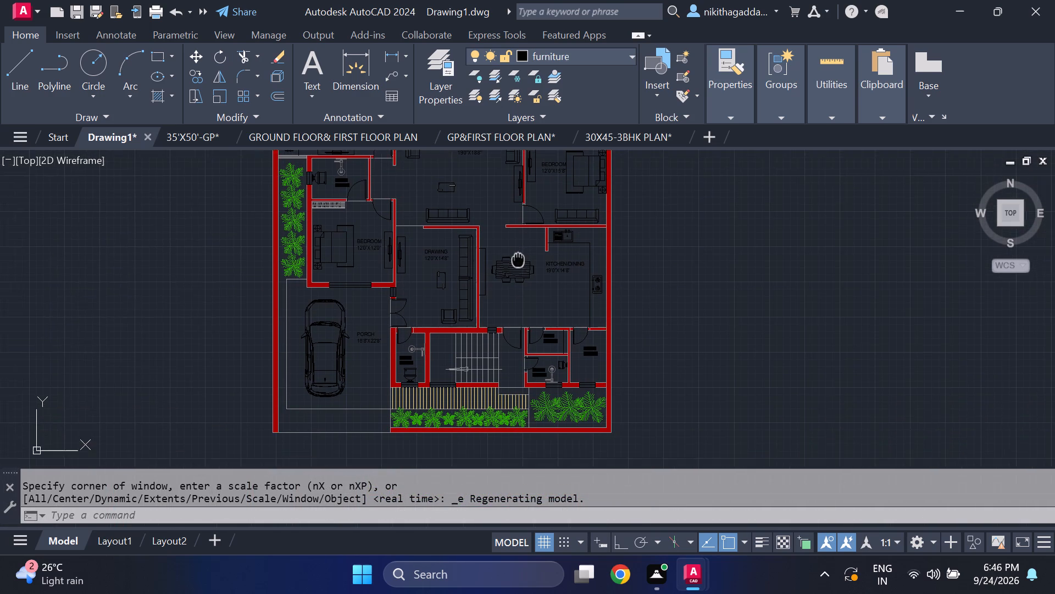
middle_click_drag(518, 255, 517, 251)
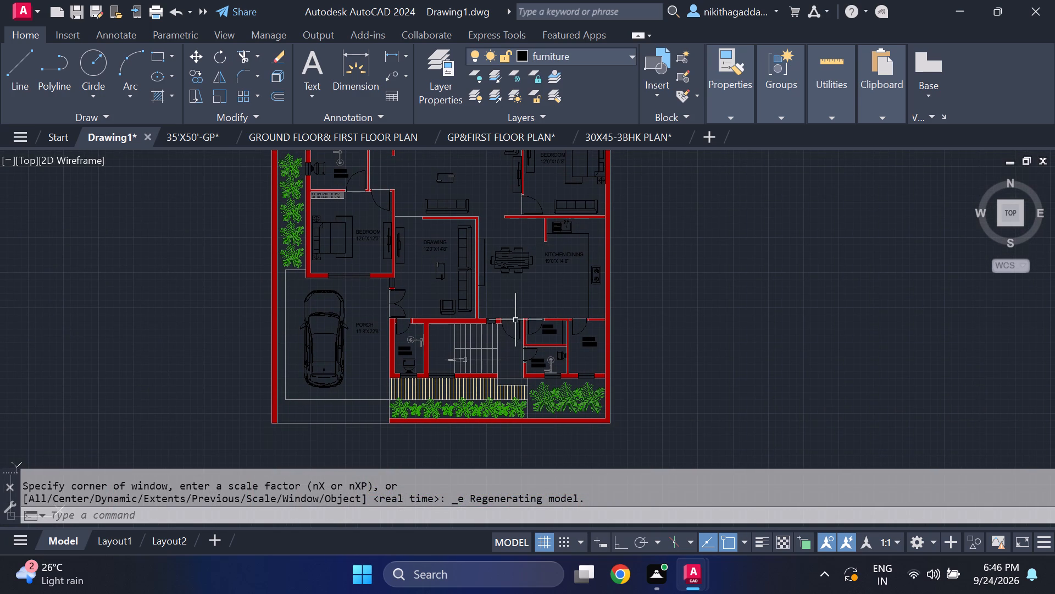
middle_click_drag(547, 360, 584, 288)
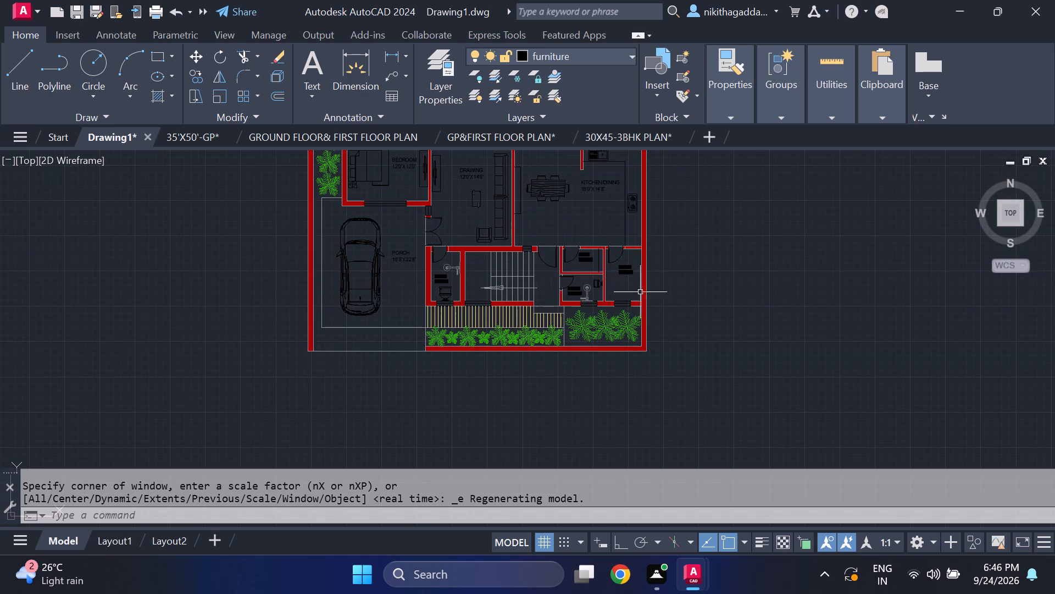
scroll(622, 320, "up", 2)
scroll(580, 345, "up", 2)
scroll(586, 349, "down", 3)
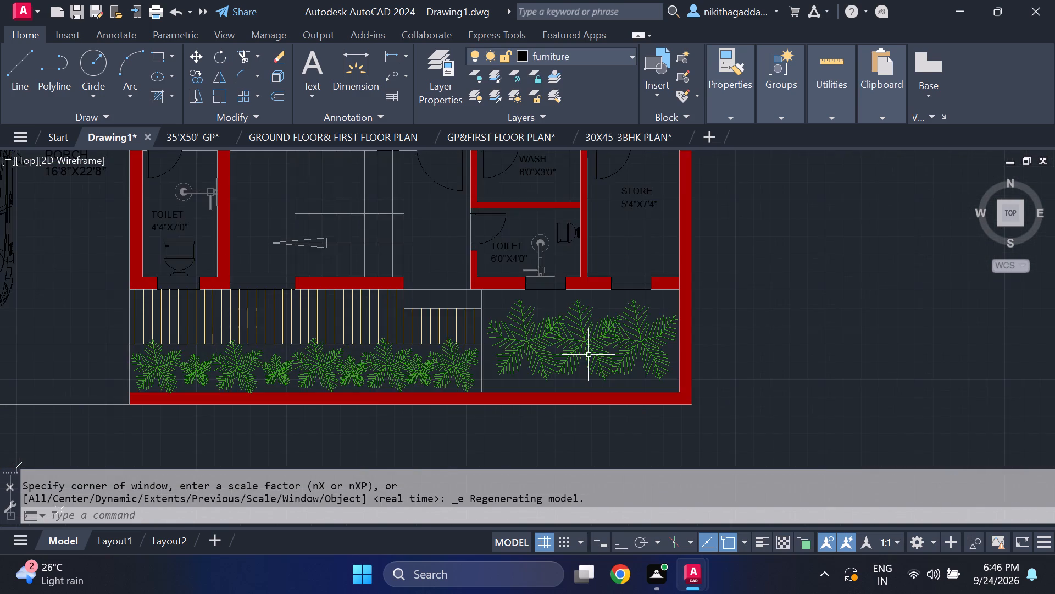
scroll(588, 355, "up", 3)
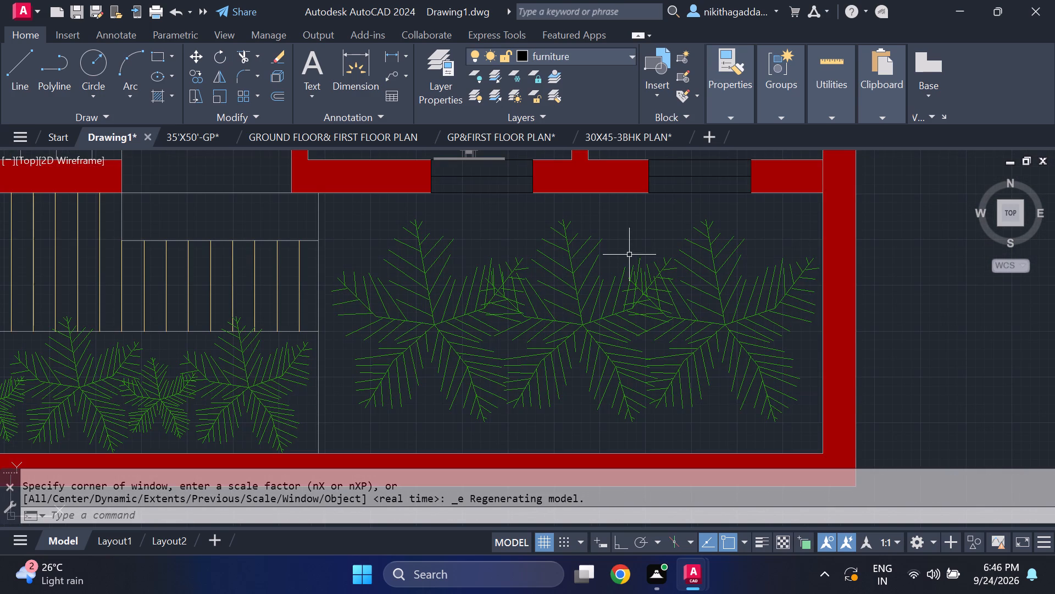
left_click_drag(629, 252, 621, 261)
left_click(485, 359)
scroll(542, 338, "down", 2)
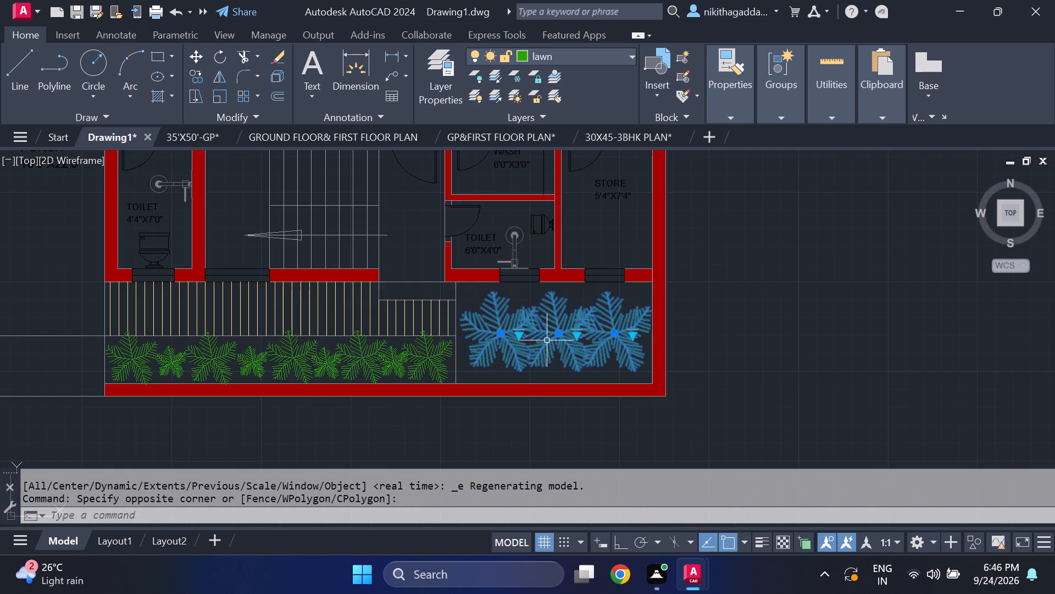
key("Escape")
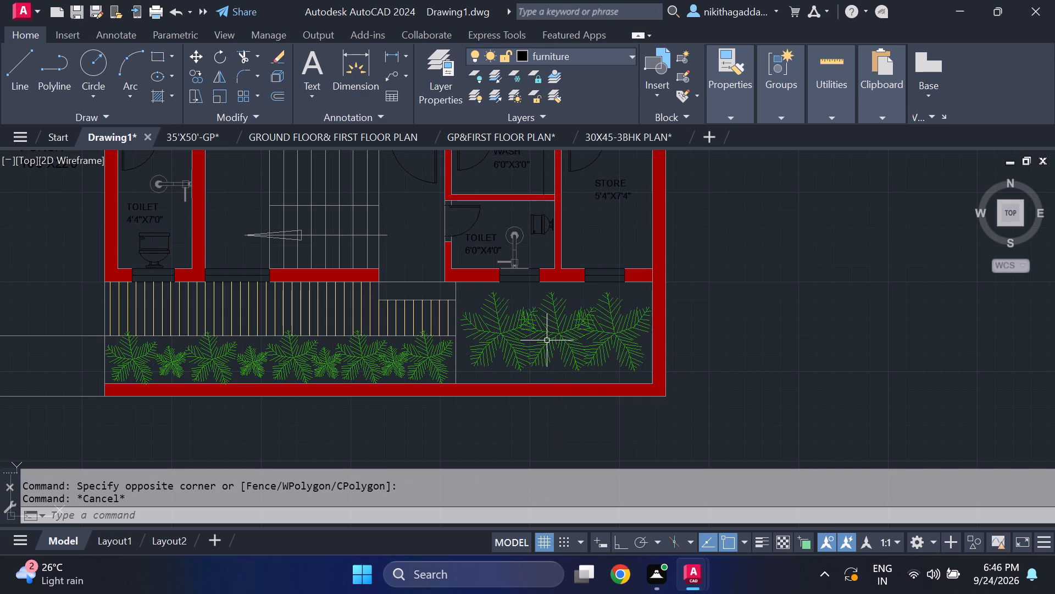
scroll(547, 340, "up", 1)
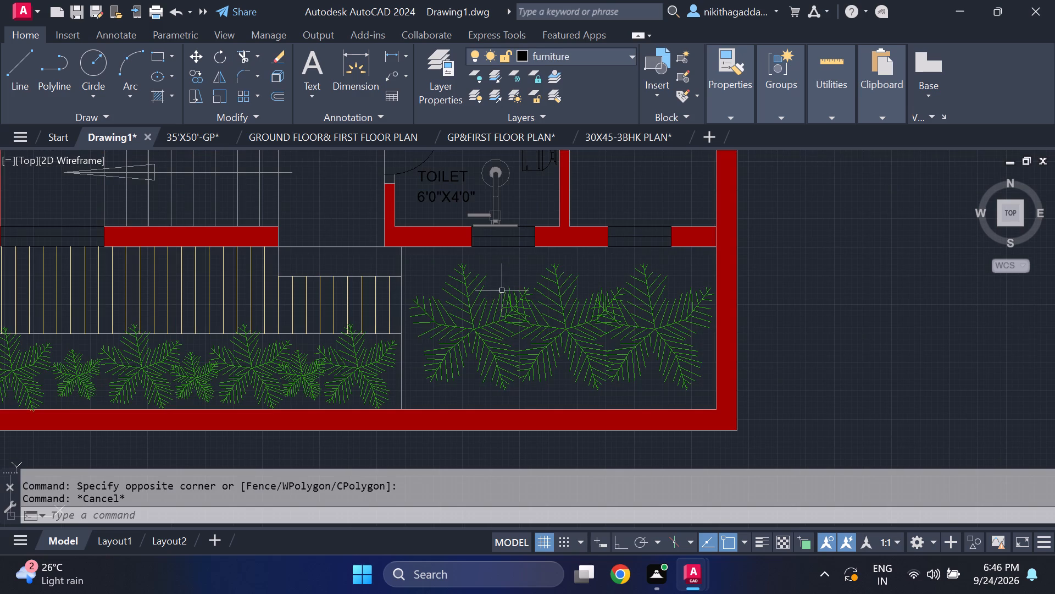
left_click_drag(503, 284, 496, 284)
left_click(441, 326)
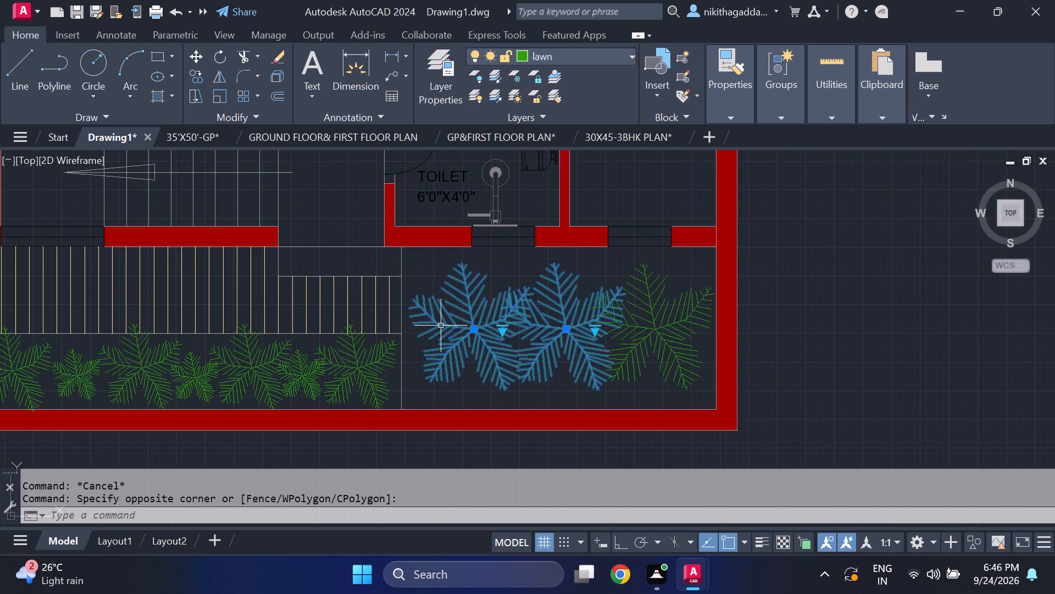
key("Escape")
Move the westernmost of the three large plants in the southeast planting bed slightly southwest, away from its neighbour.
scroll(441, 313, "up", 2)
left_click(447, 288)
left_click(407, 333)
scroll(411, 320, "down", 3)
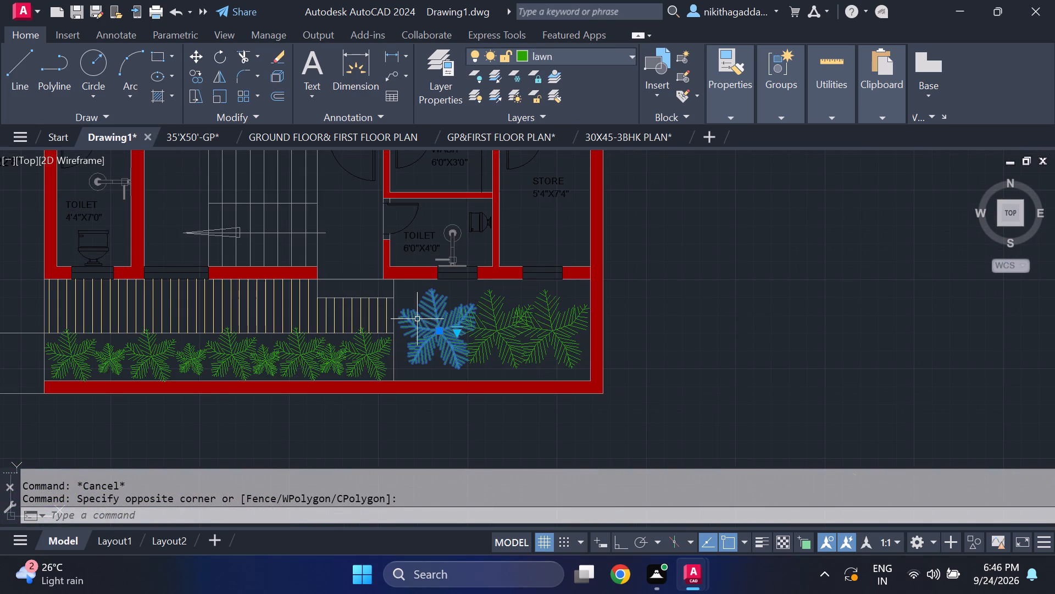
key("m")
key("Return")
scroll(440, 321, "up", 2)
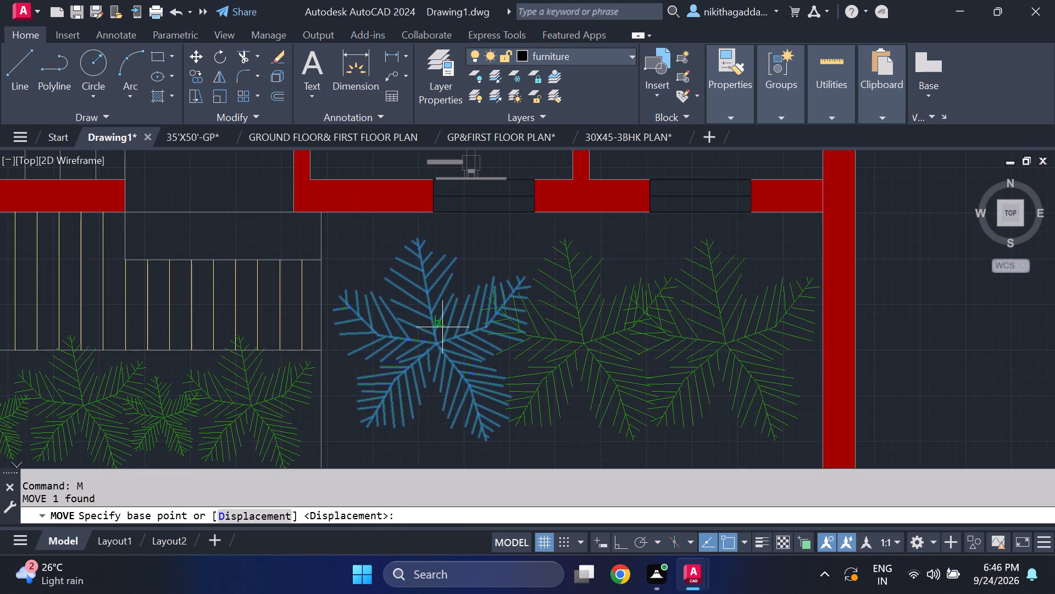
left_click(433, 345)
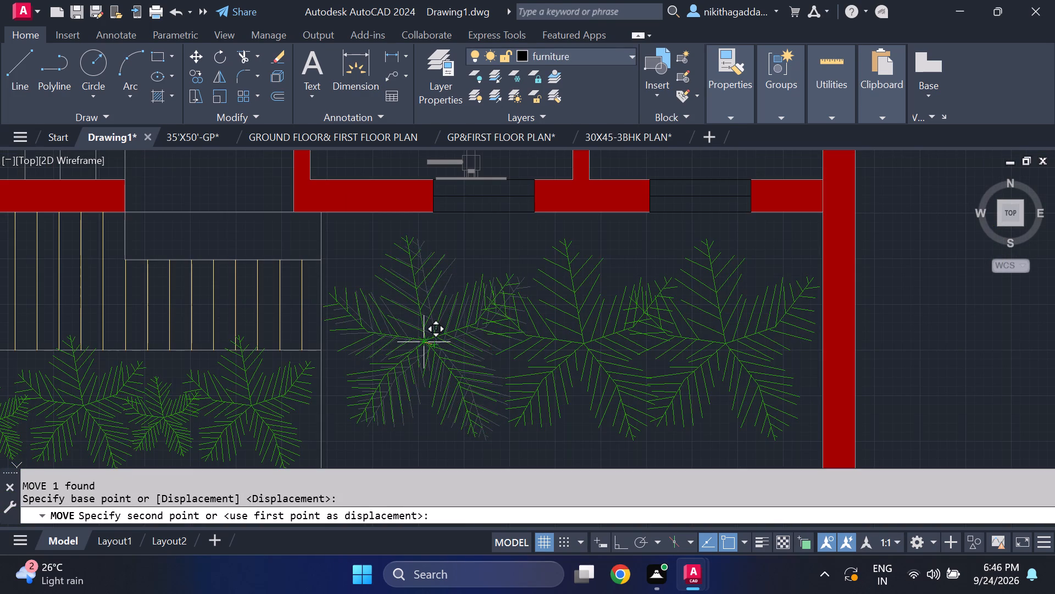
left_click(419, 349)
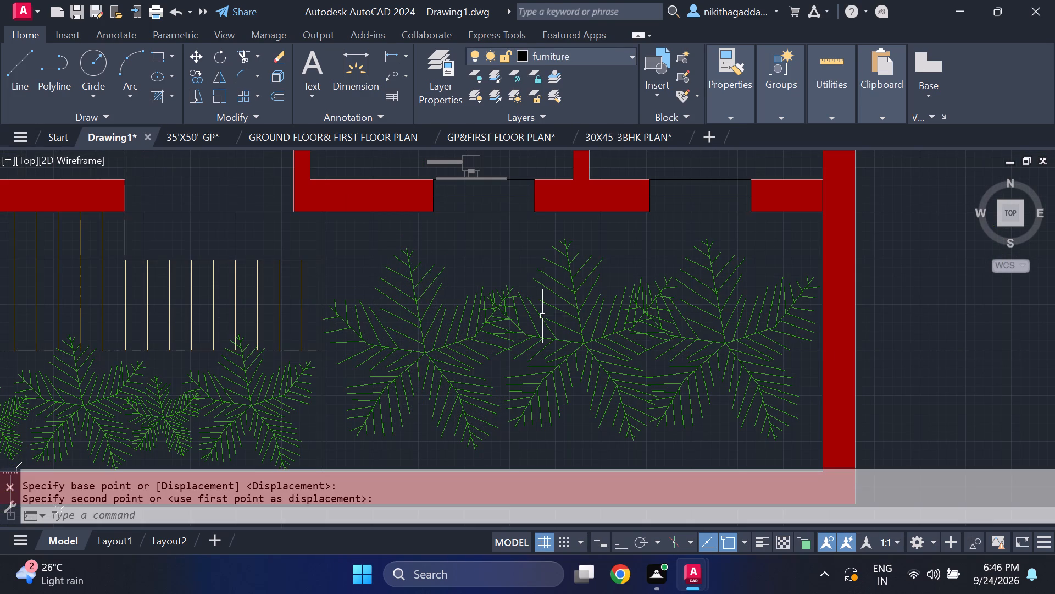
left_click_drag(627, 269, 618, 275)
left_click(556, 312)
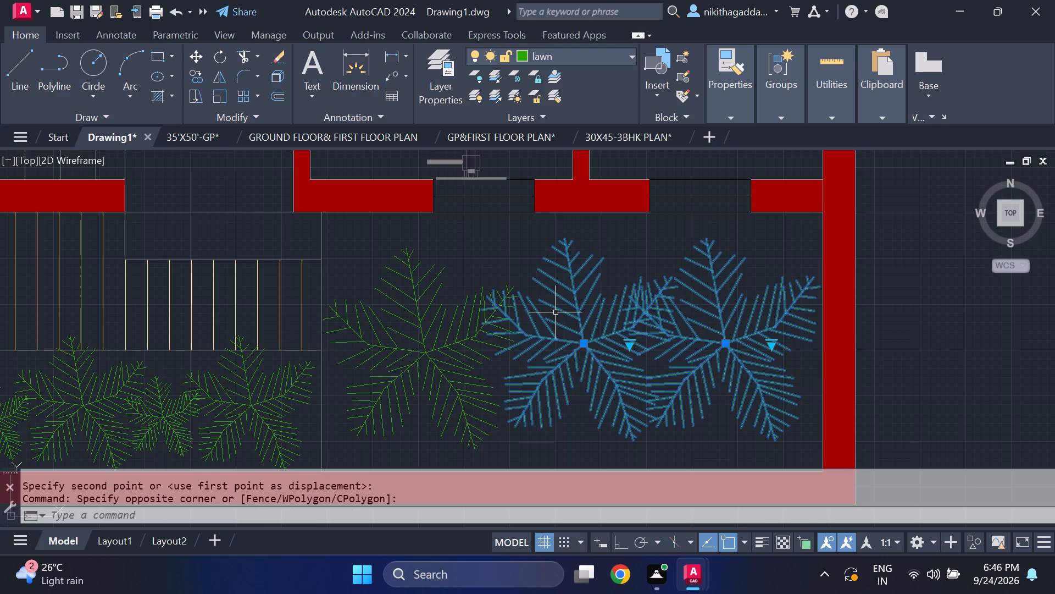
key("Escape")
Examine the full plan, then the DRAWING and KITCHEN/DINING rooms and the walls bordering WASH and STORE.
scroll(571, 285, "down", 5)
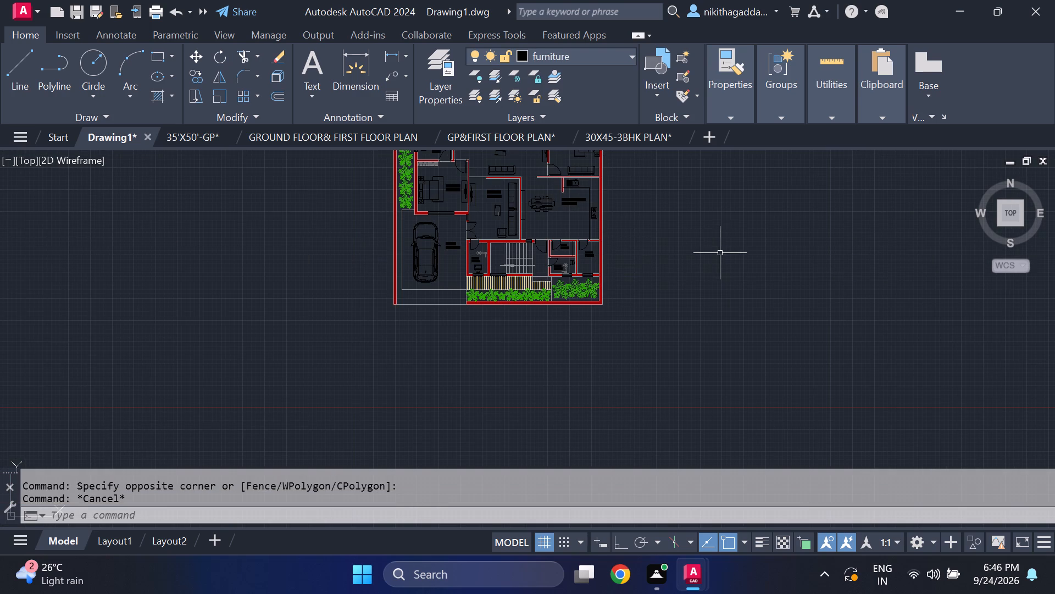
middle_click_drag(720, 253, 714, 343)
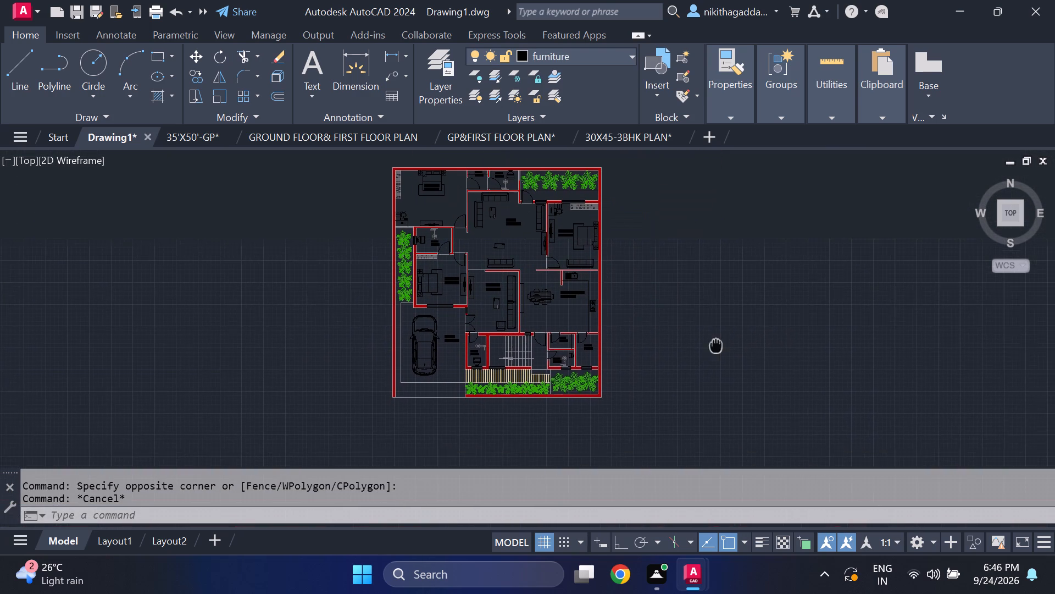
middle_click_drag(714, 343, 707, 341)
scroll(466, 287, "up", 2)
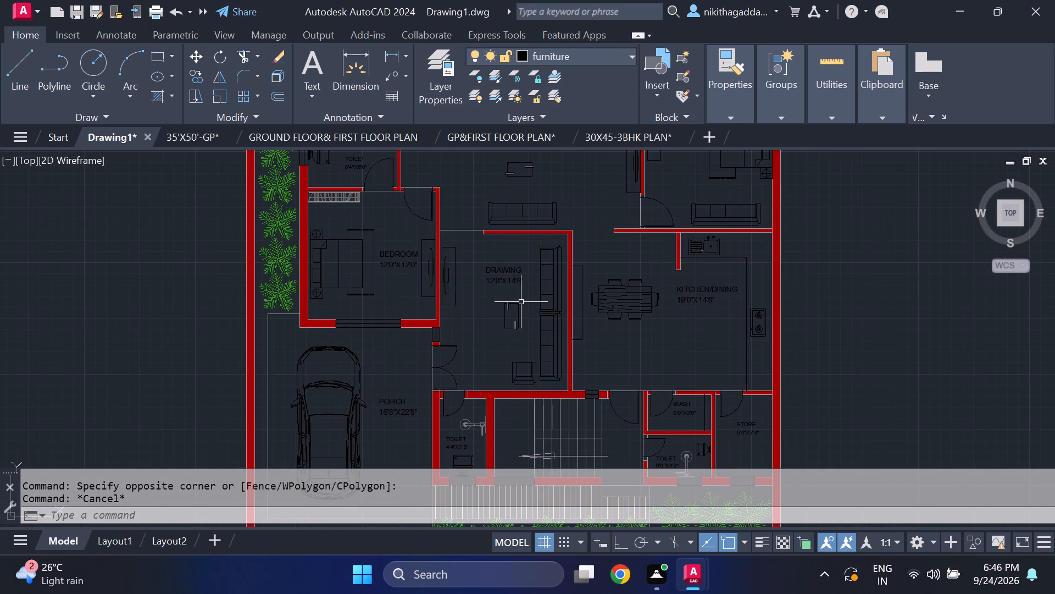
scroll(521, 302, "up", 2)
scroll(521, 302, "down", 2)
scroll(557, 298, "up", 1)
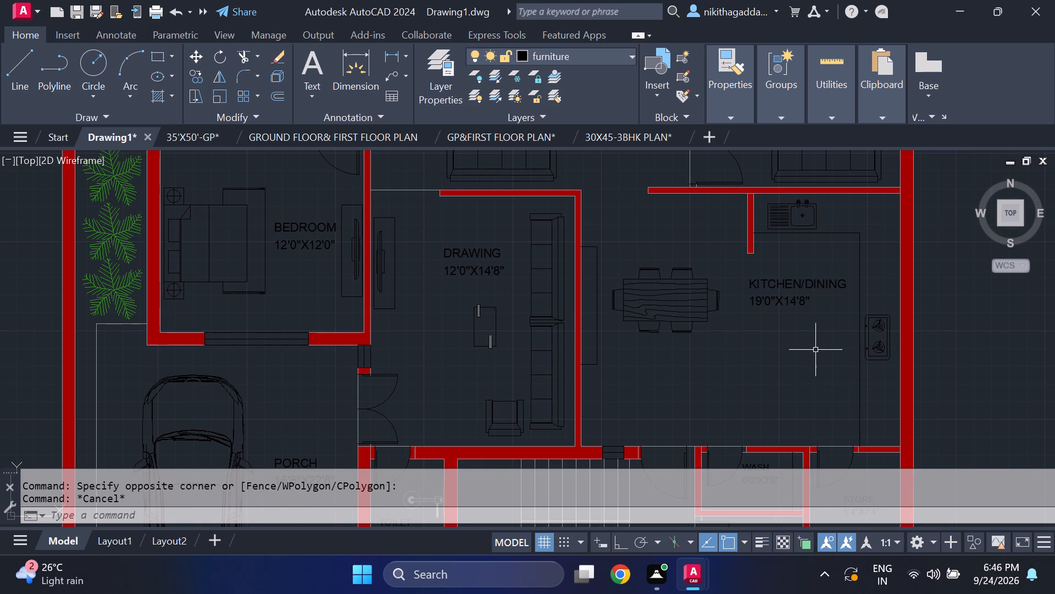
middle_click_drag(803, 307, 793, 322)
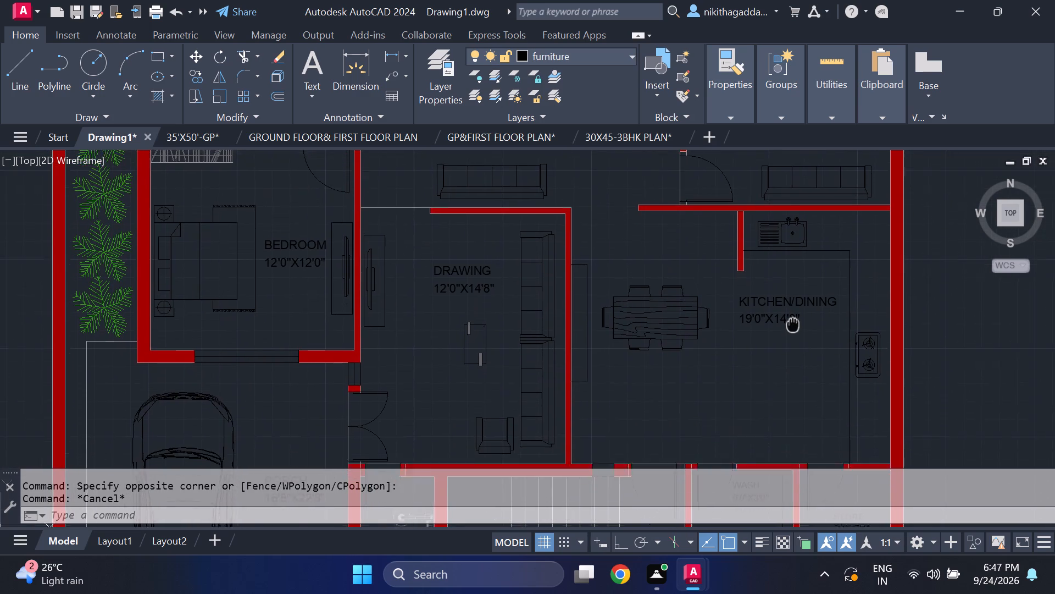
middle_click_drag(793, 322, 788, 262)
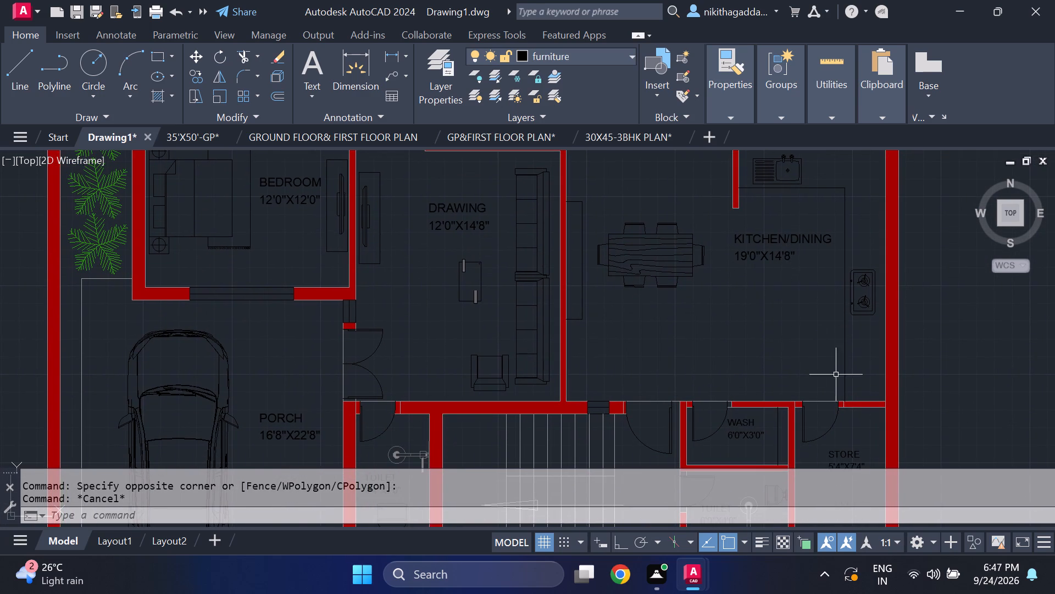
Trim the red wall fill away from both jambs of the STORE room's door opening.
scroll(855, 402, "up", 2)
left_click(826, 409)
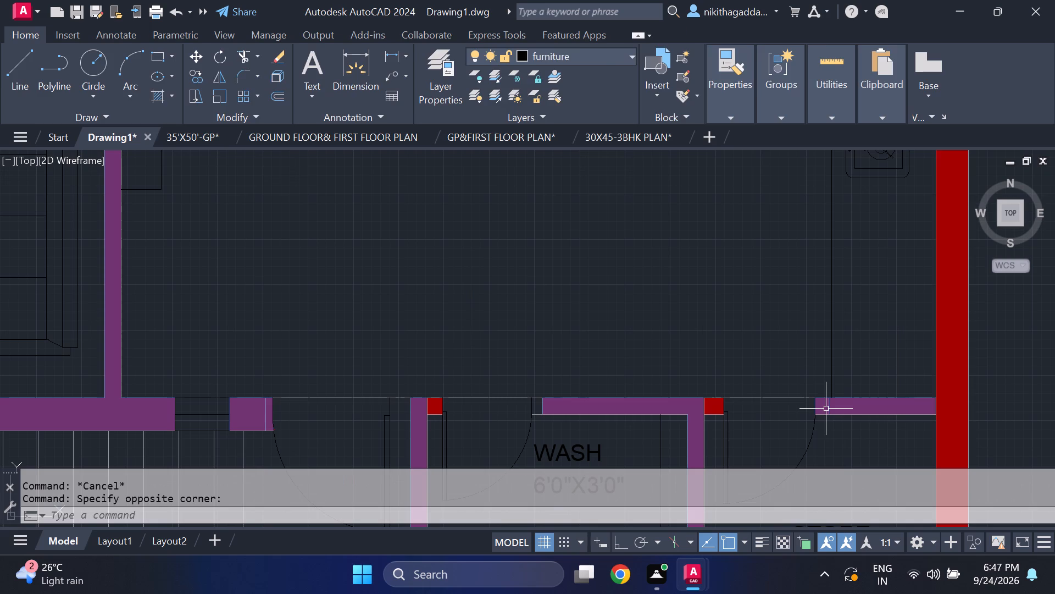
key("Escape")
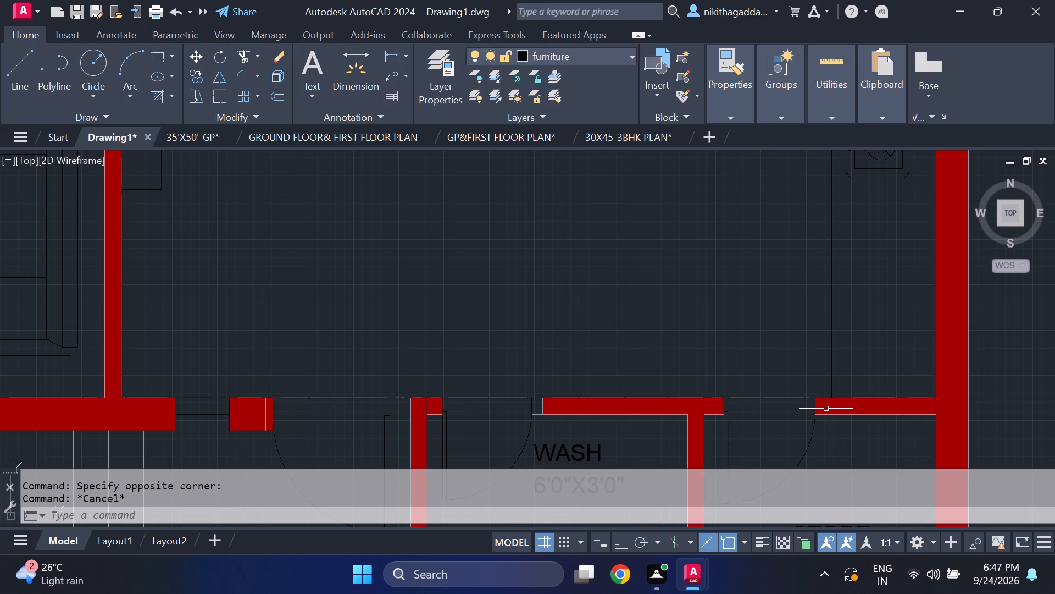
type("TR")
key("Return")
left_click(826, 409)
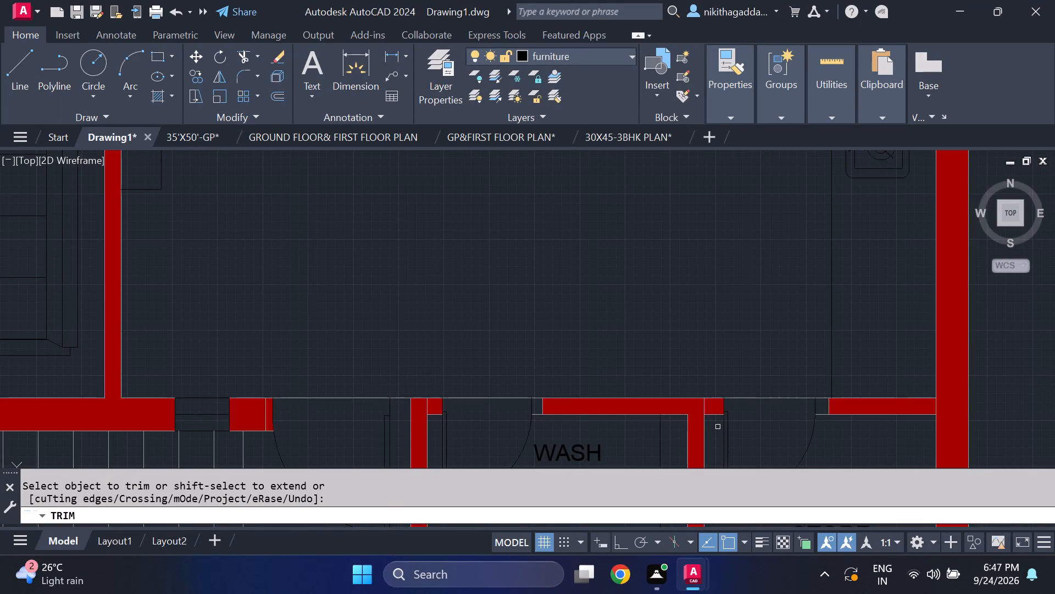
left_click(715, 408)
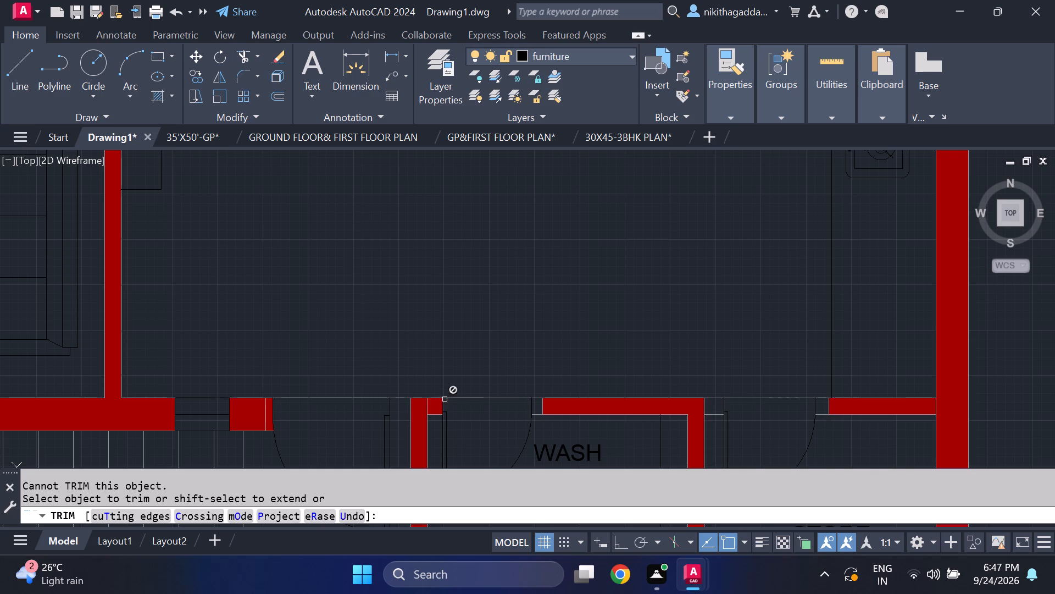
Trim the narrow strip of red fill at the west jamb of the door opening between the kitchen/dining room and the stair passage.
scroll(477, 380, "down", 1)
scroll(354, 407, "up", 1)
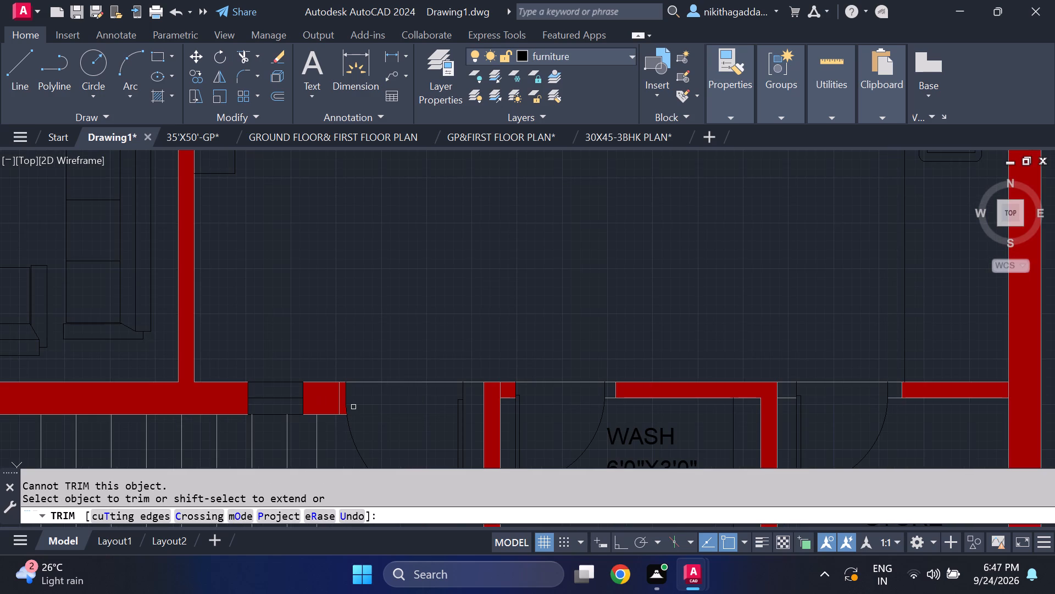
middle_click_drag(436, 371, 498, 278)
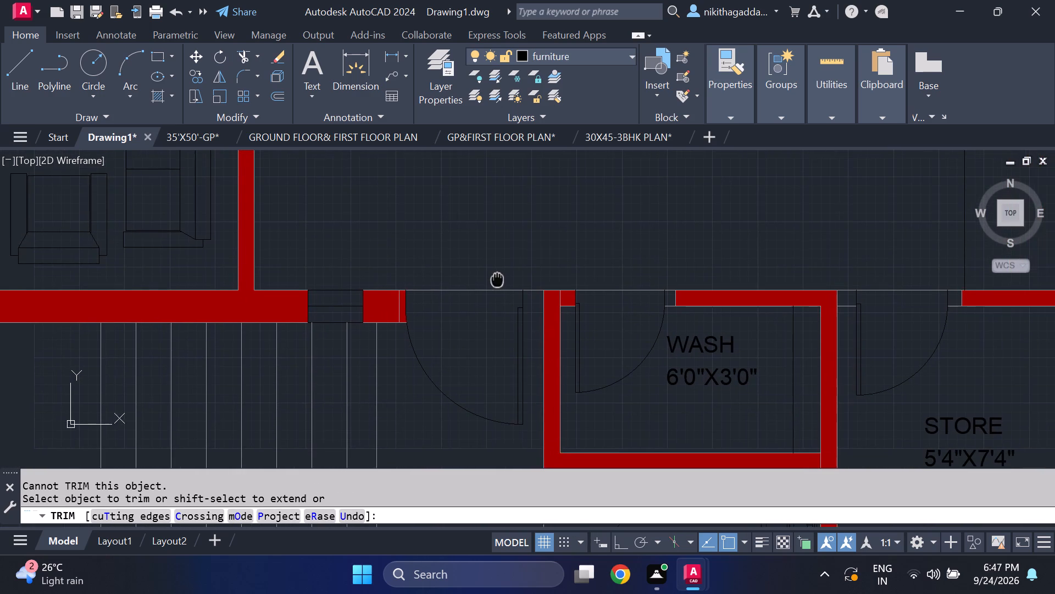
middle_click_drag(498, 278, 498, 278)
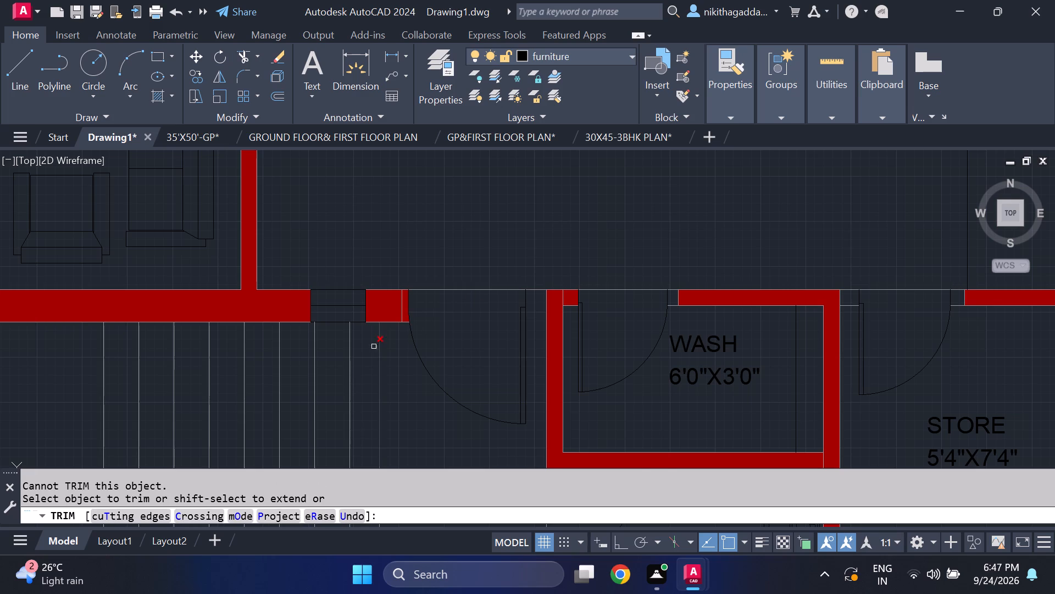
scroll(387, 340, "up", 1)
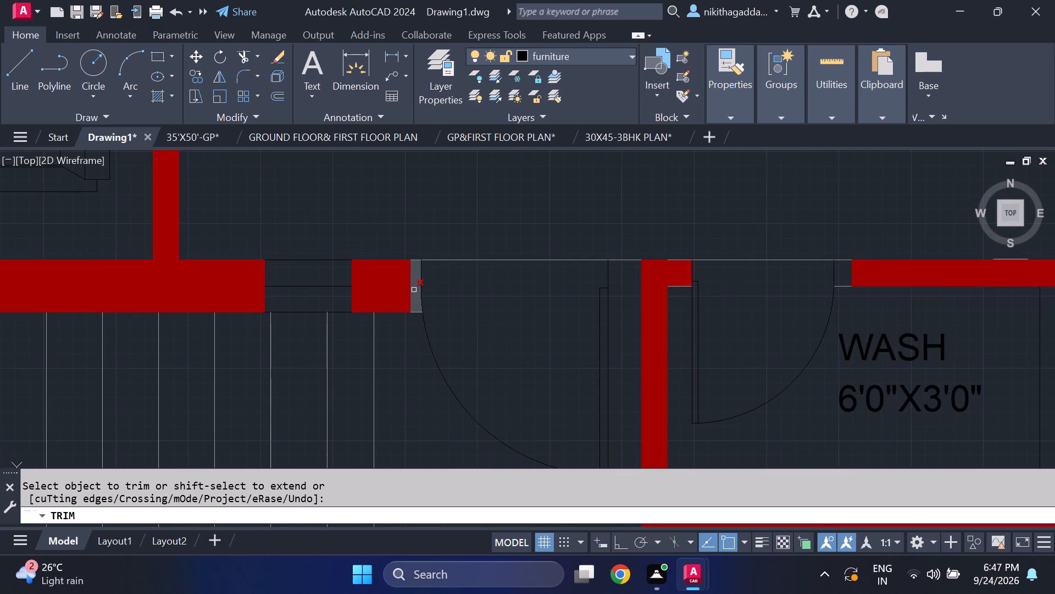
left_click(414, 290)
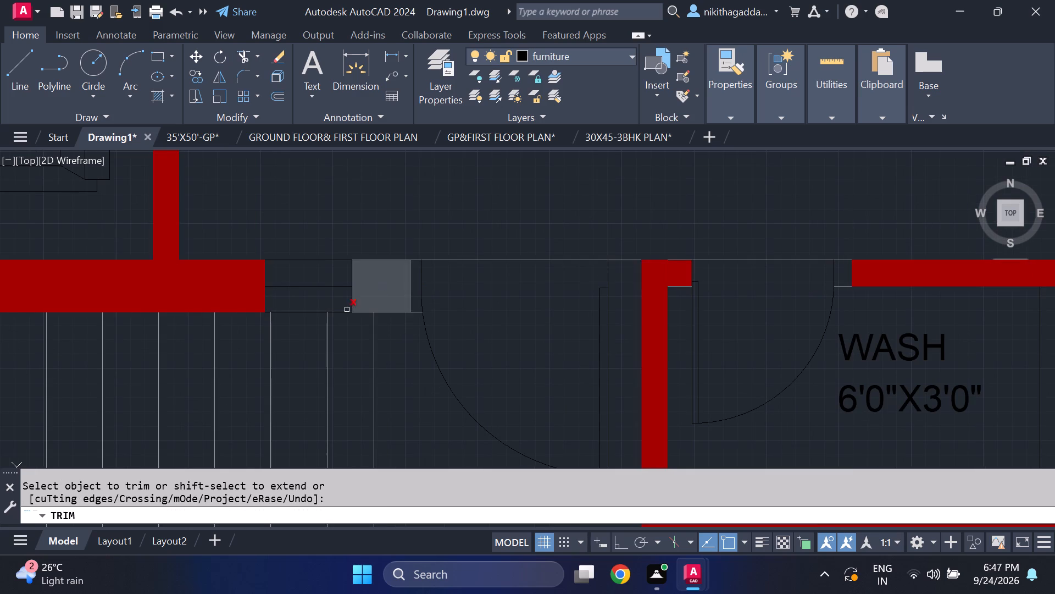
Trim the red wall fill away from both jambs of the door opening of the 4'4"X7'0" toilet beside the porch.
scroll(308, 328, "down", 4)
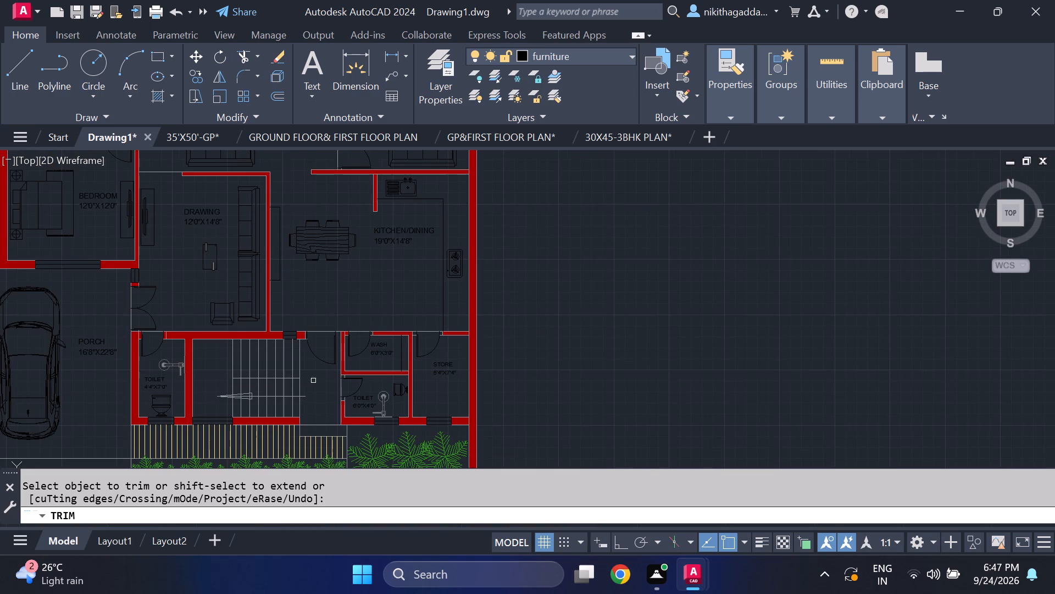
middle_click_drag(317, 376, 398, 321)
scroll(417, 354, "up", 2)
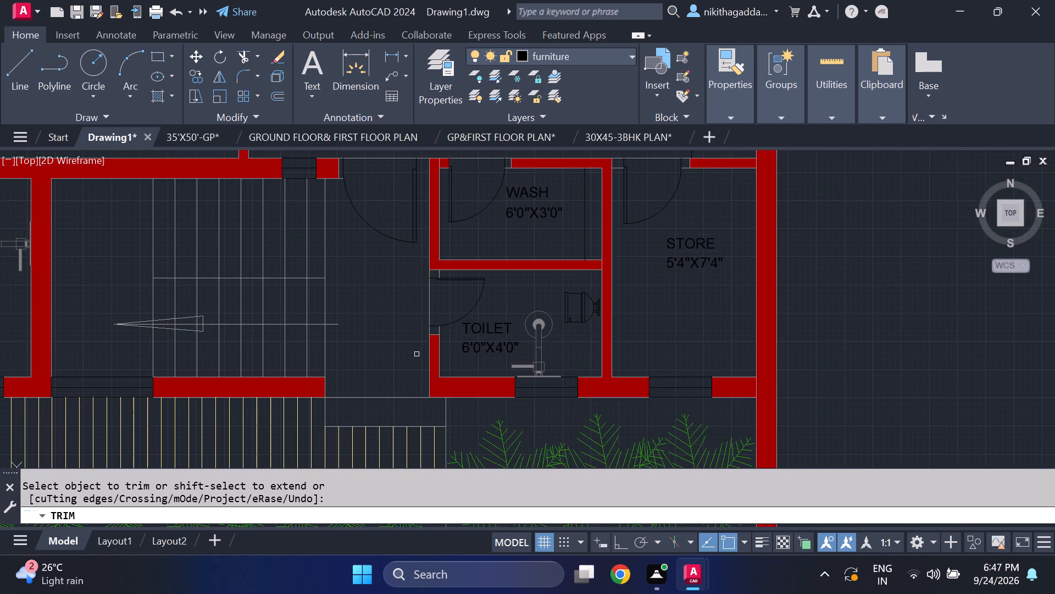
scroll(440, 343, "down", 2)
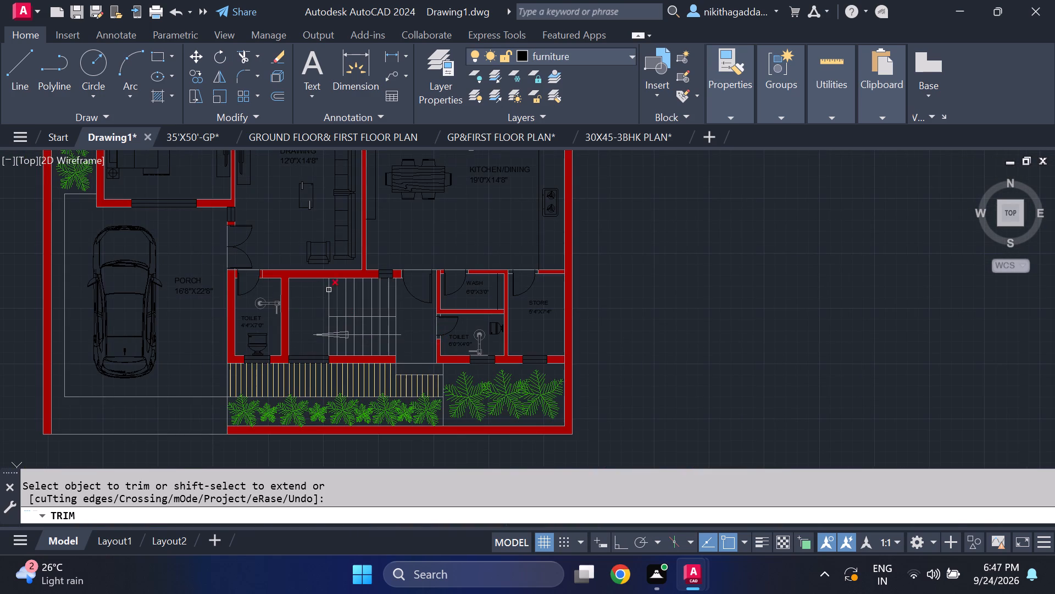
scroll(249, 272, "up", 3)
scroll(181, 276, "up", 3)
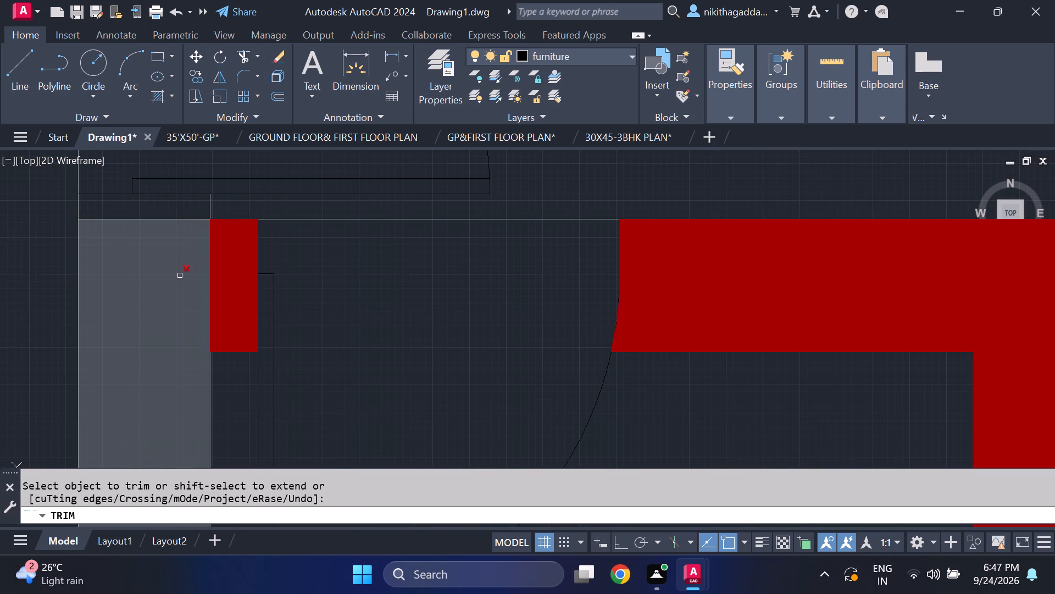
left_click(227, 268)
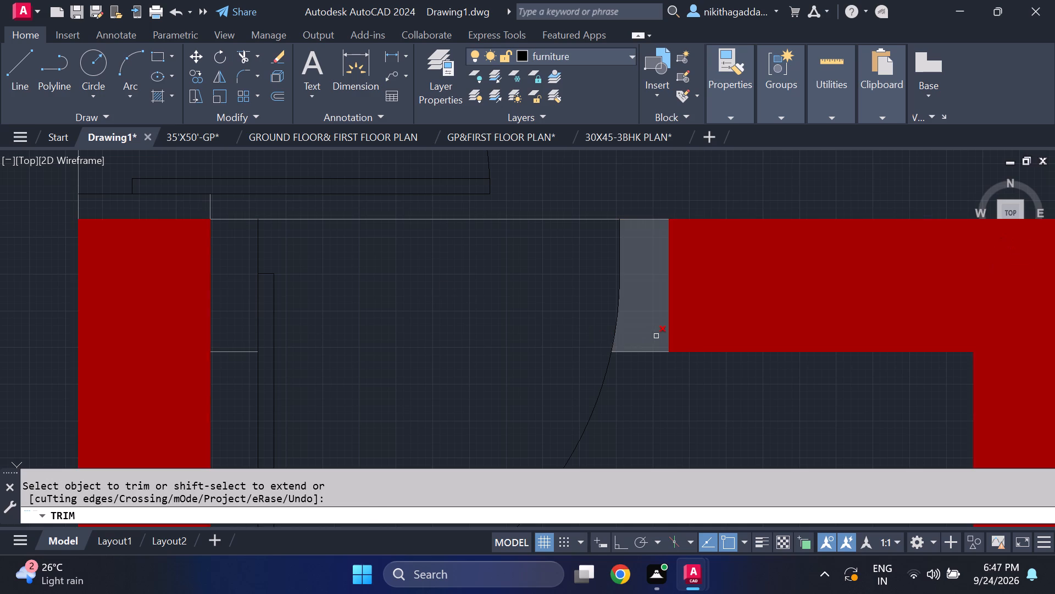
left_click(654, 334)
Trim the wall-line stub projecting past the short wall piece at the double door between the porch and the drawing room.
scroll(487, 313, "down", 5)
middle_click_drag(502, 257, 509, 271)
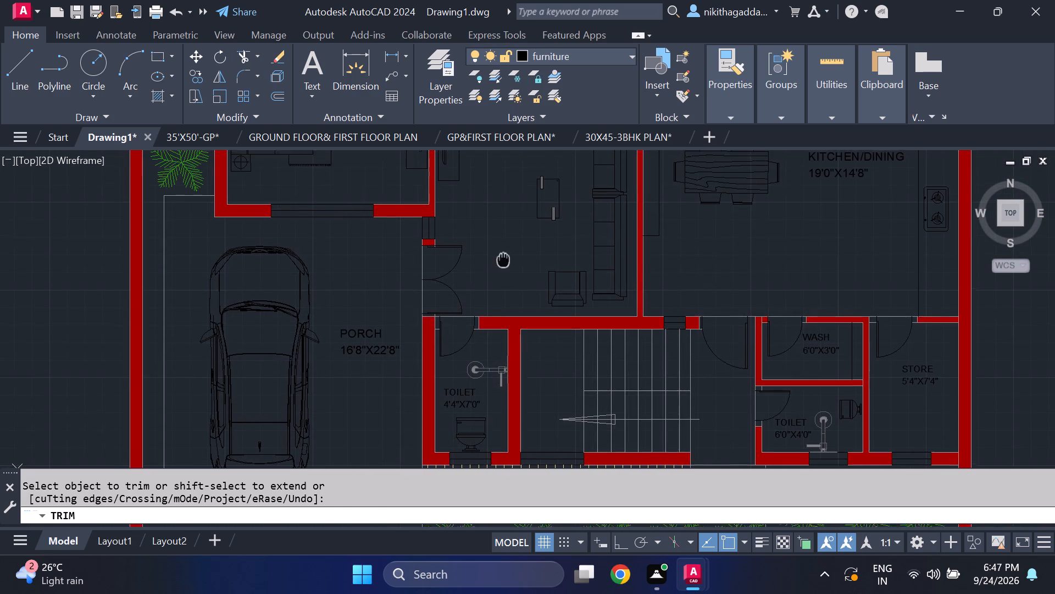
middle_click_drag(509, 271, 551, 325)
scroll(441, 300, "up", 3)
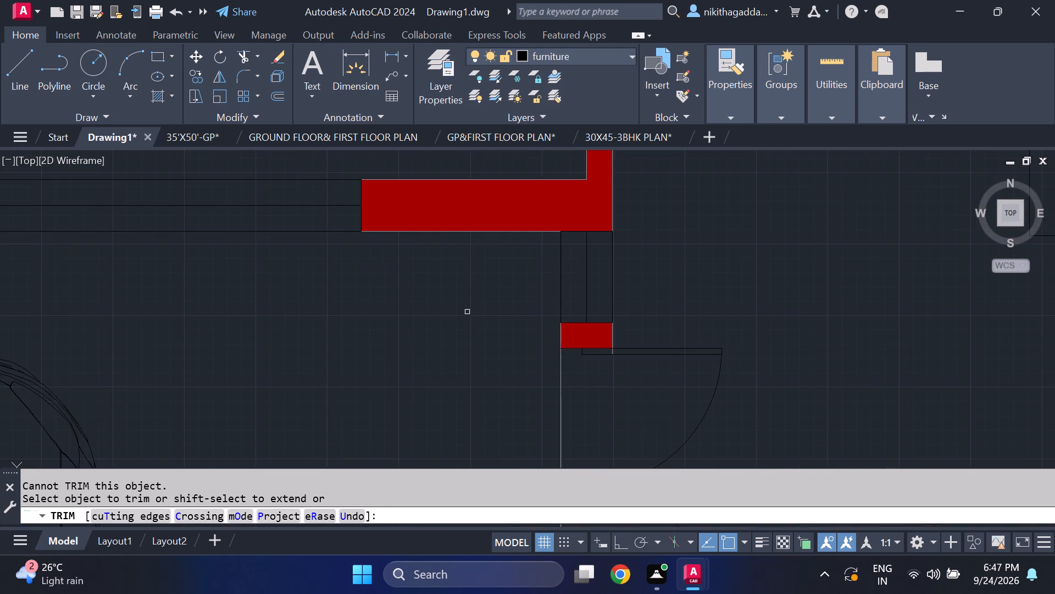
scroll(652, 366, "up", 2)
left_click(552, 332)
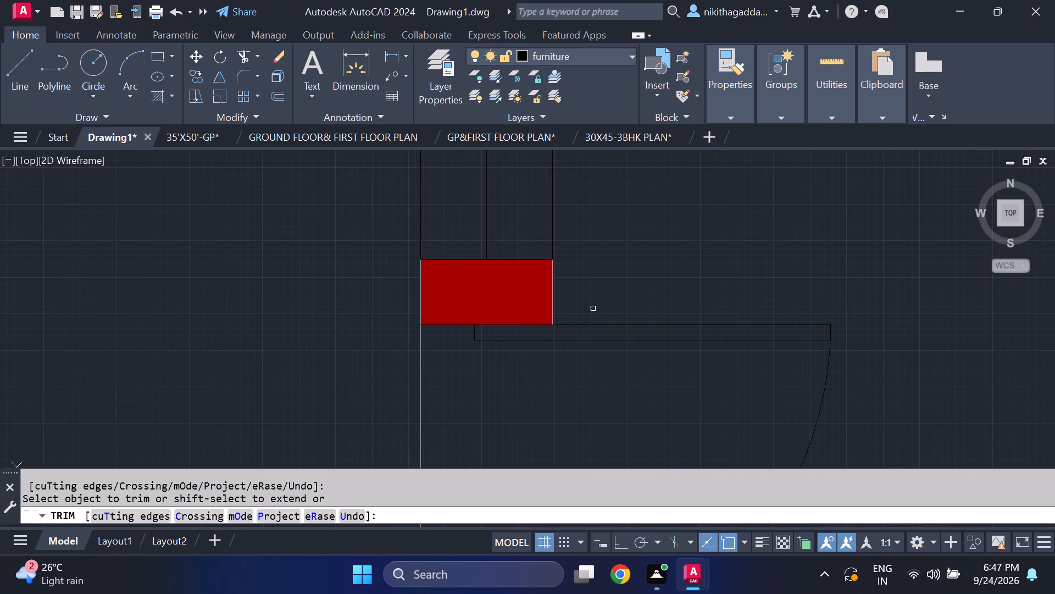
Examine the wall fills and door jambs around the 12'0"X12'0" bedroom and the 8'4"X6'0" toilet.
scroll(595, 307, "down", 4)
middle_click_drag(623, 278, 630, 322)
middle_click(631, 330)
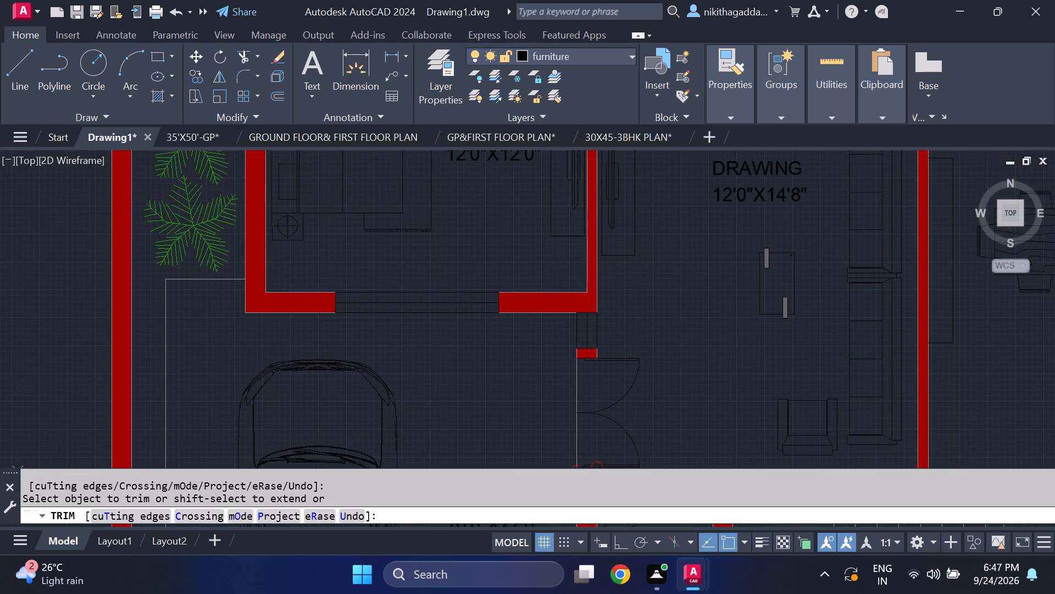
middle_click(632, 334)
scroll(469, 251, "down", 2)
middle_click_drag(559, 249, 559, 250)
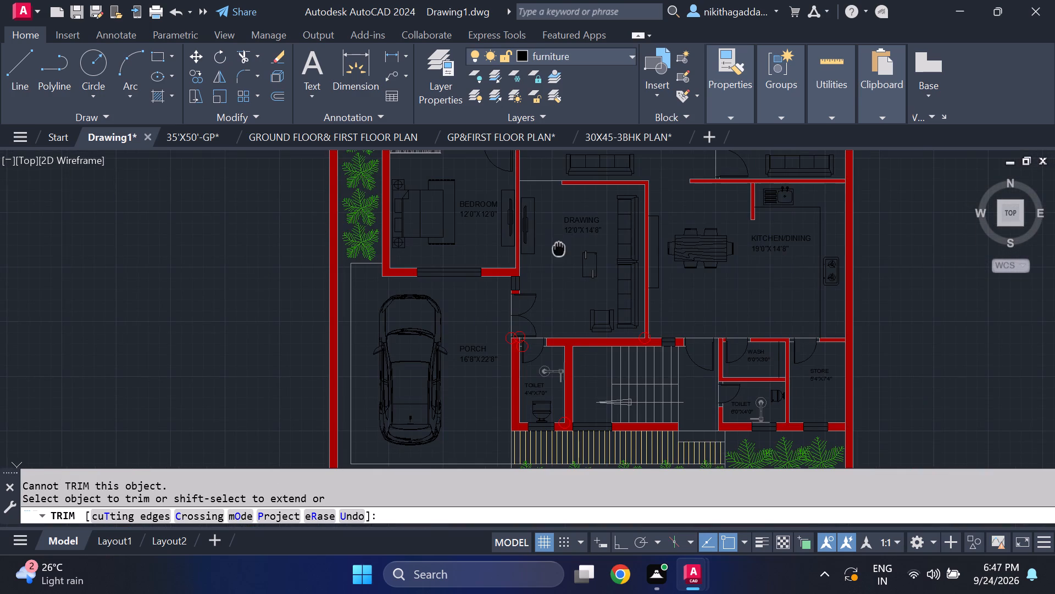
middle_click_drag(559, 250, 597, 376)
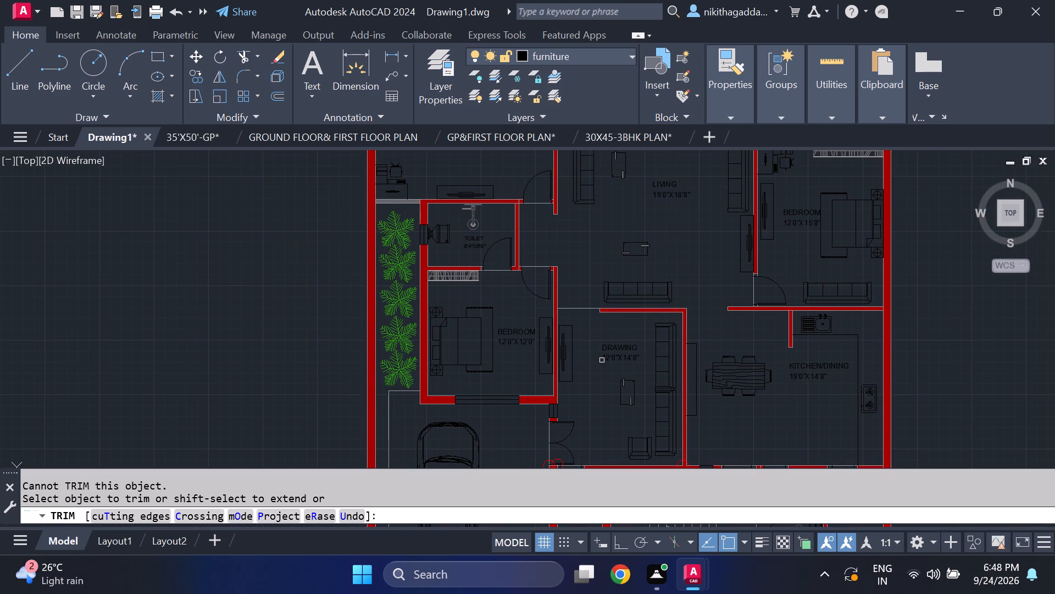
middle_click_drag(602, 389, 596, 426)
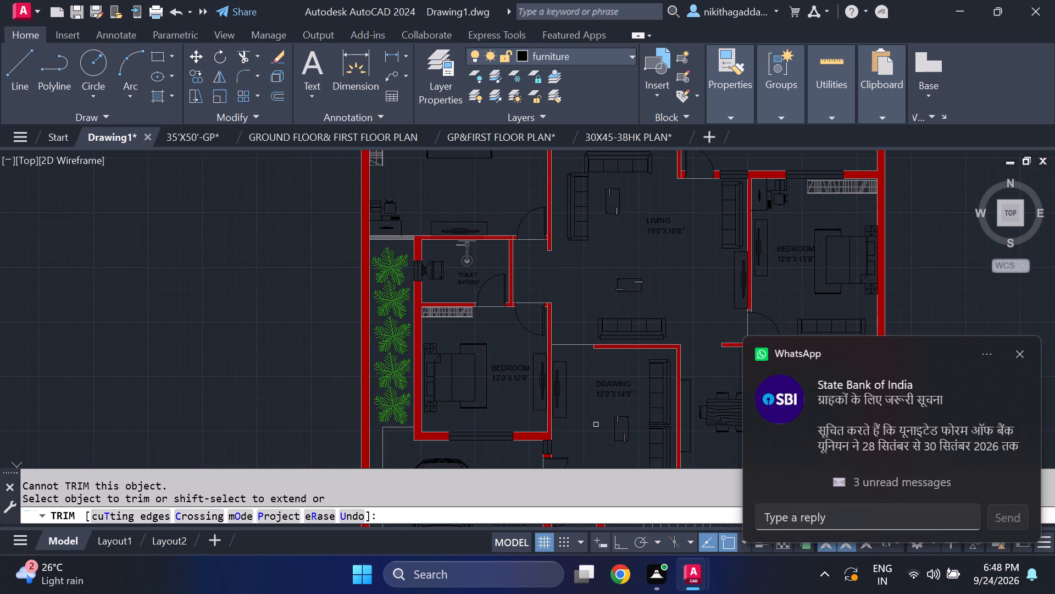
scroll(578, 346, "up", 3)
left_click(1022, 353)
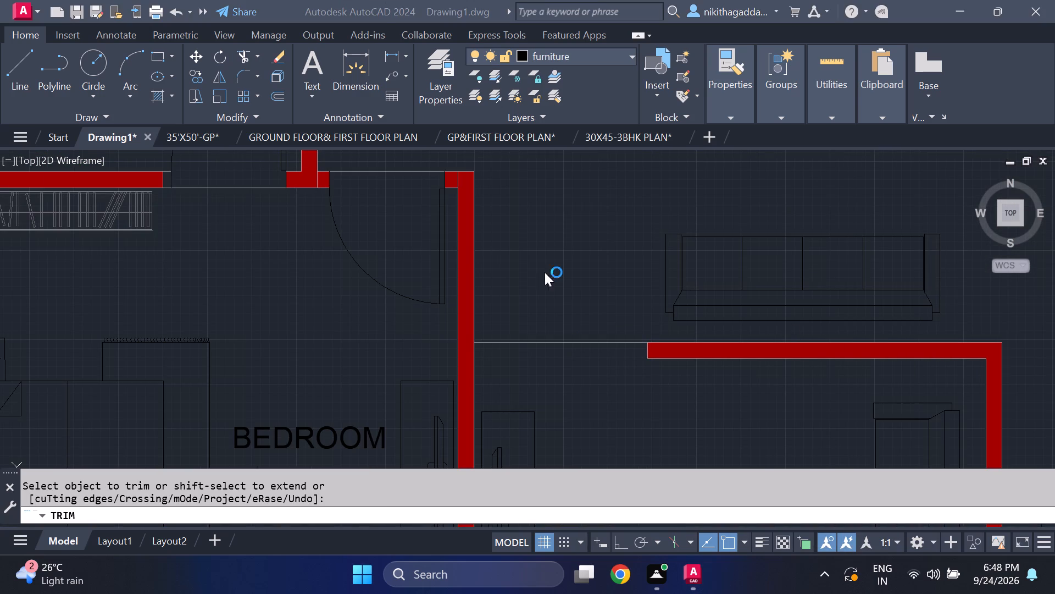
middle_click_drag(421, 242, 444, 321)
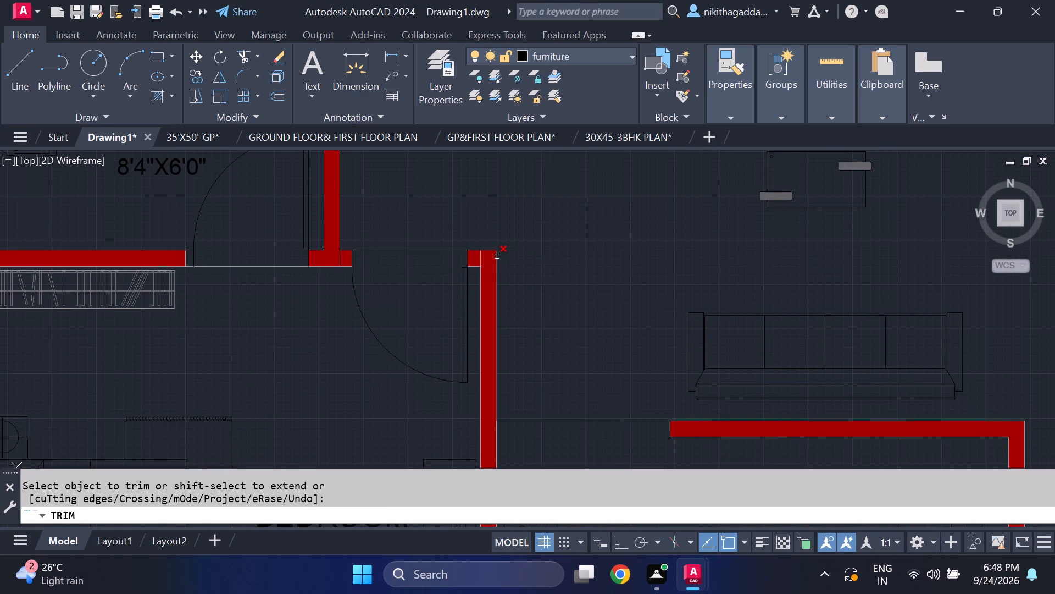
scroll(508, 260, "down", 3)
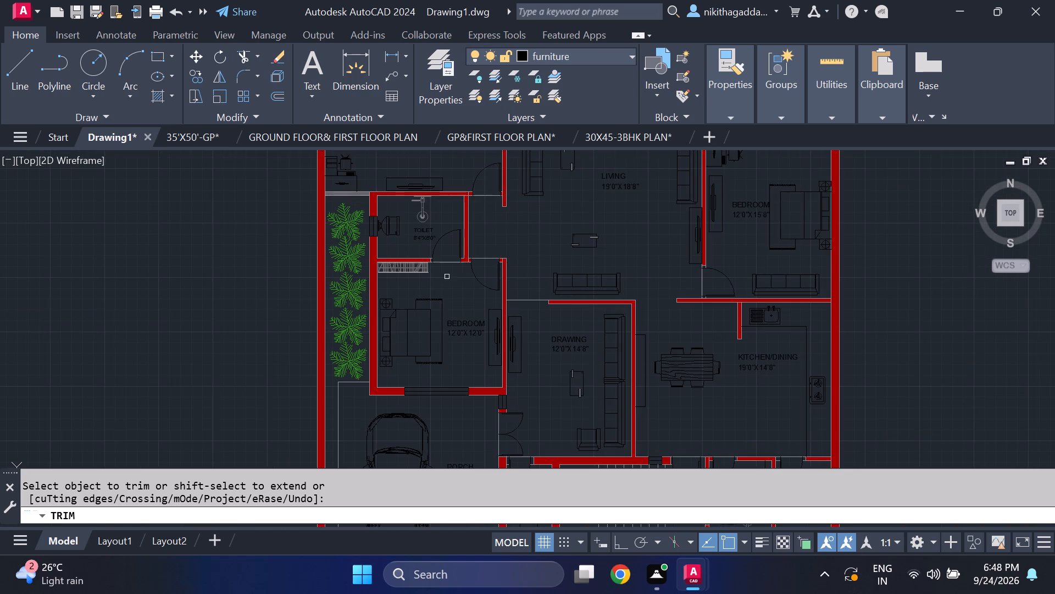
scroll(443, 259, "up", 3)
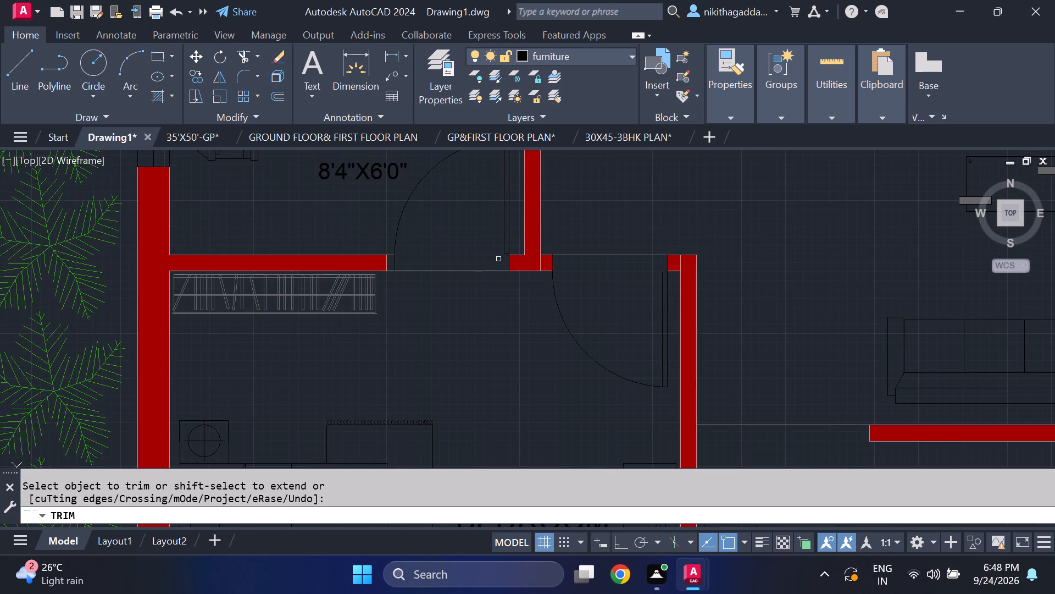
scroll(502, 256, "up", 2)
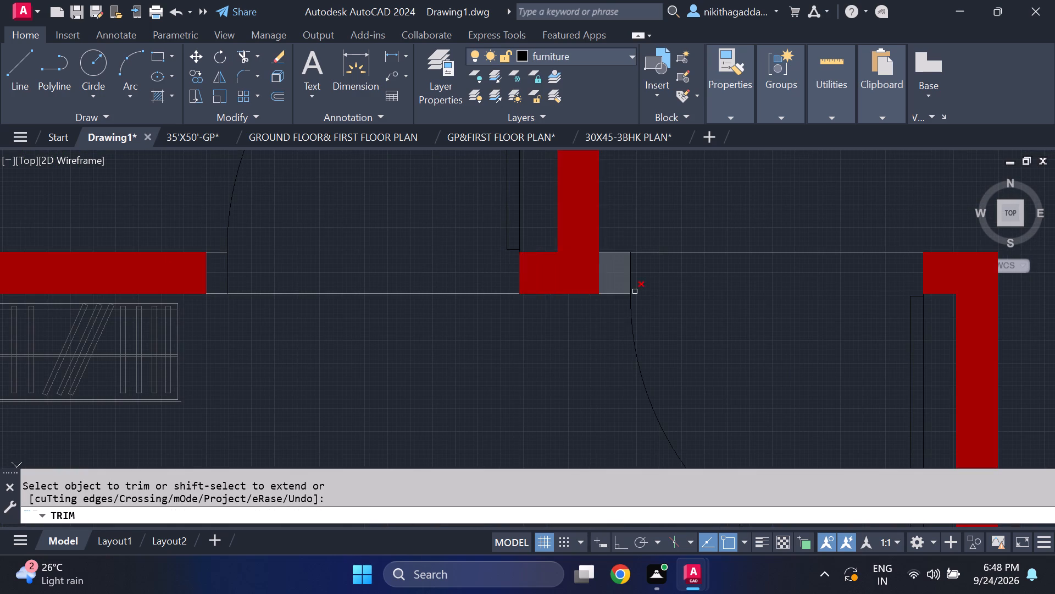
Finish trimming and examine the wall fills and door openings around the kitchen/dining, WASH, STORE and toilet rooms and the whole plan.
scroll(638, 289, "down", 5)
middle_click_drag(720, 281, 435, 170)
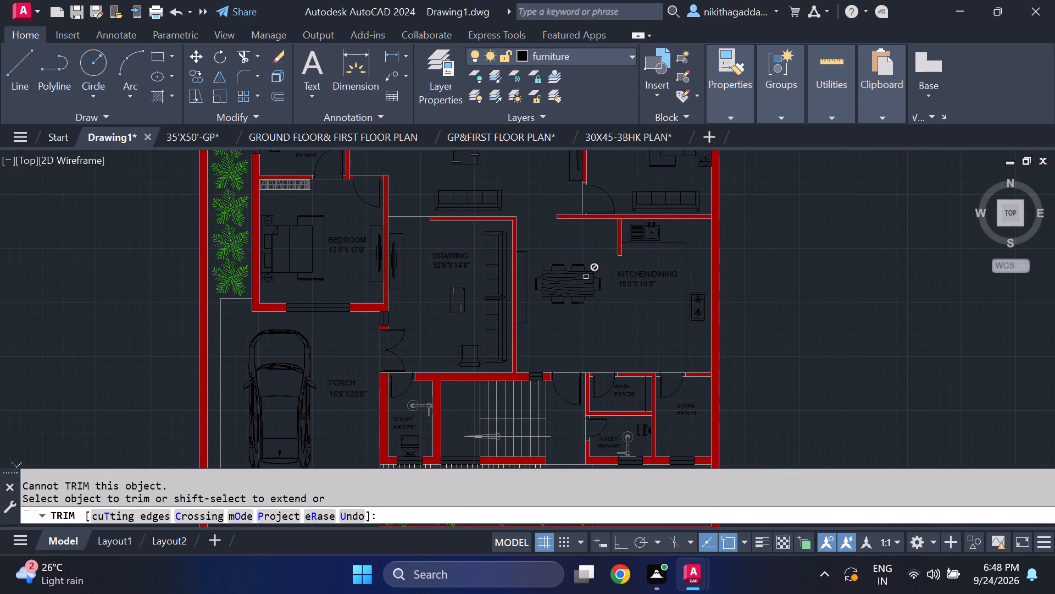
middle_click_drag(605, 280, 547, 223)
scroll(654, 392, "up", 2)
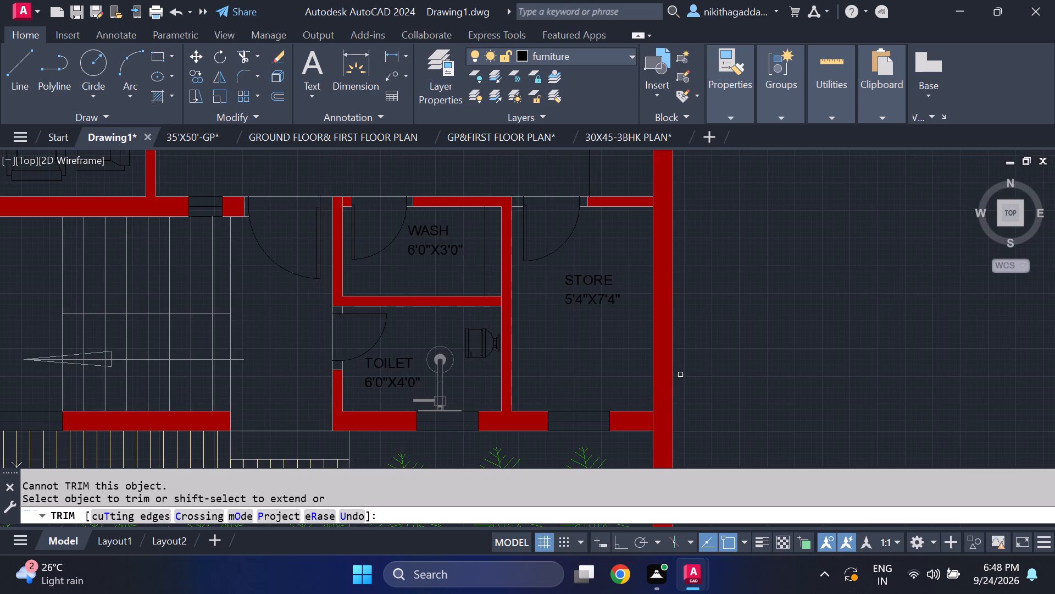
scroll(686, 360, "down", 1)
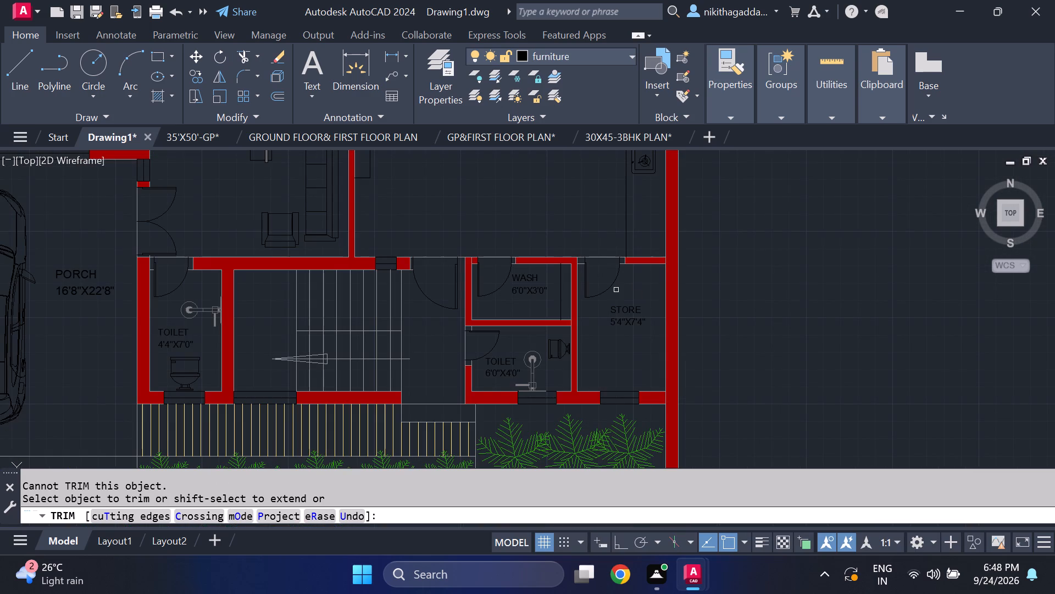
scroll(616, 290, "down", 2)
middle_click_drag(604, 235, 614, 361)
scroll(574, 312, "up", 3)
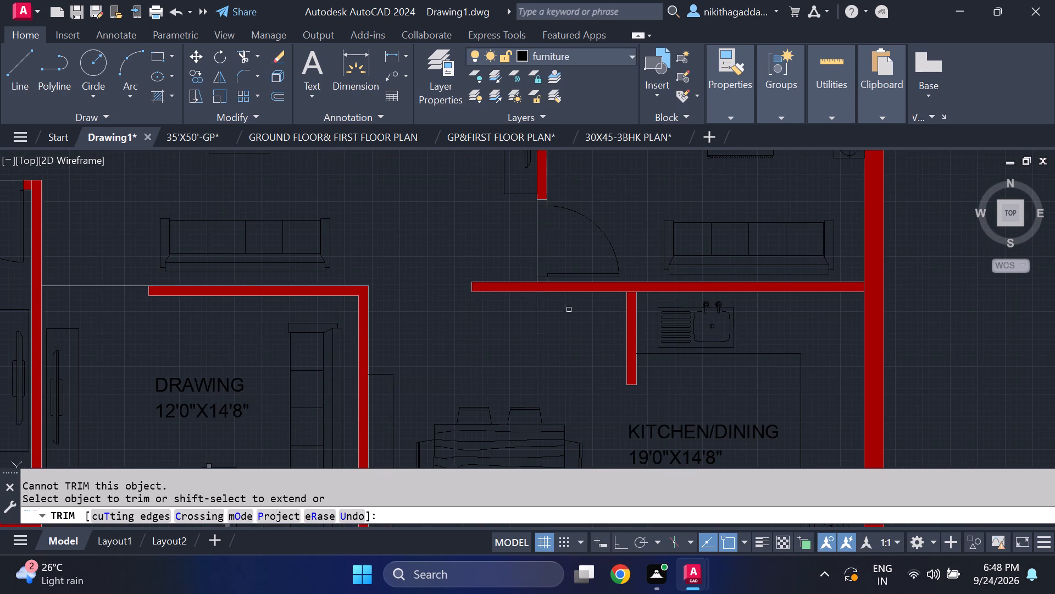
middle_click_drag(554, 336, 559, 367)
scroll(583, 240, "down", 2)
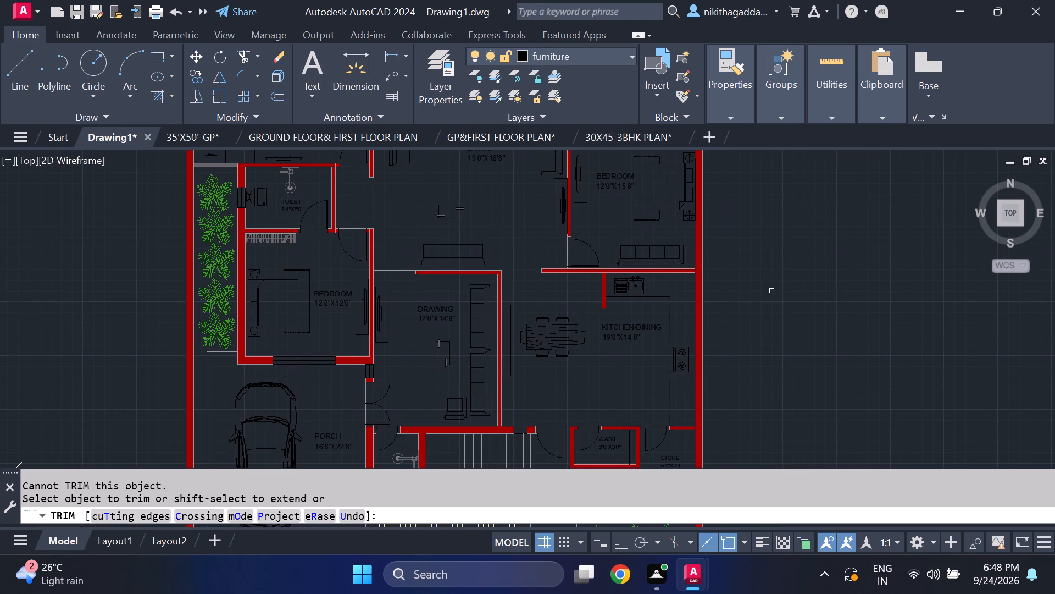
key("Return")
scroll(990, 135, "down", 2)
middle_click_drag(870, 248, 757, 300)
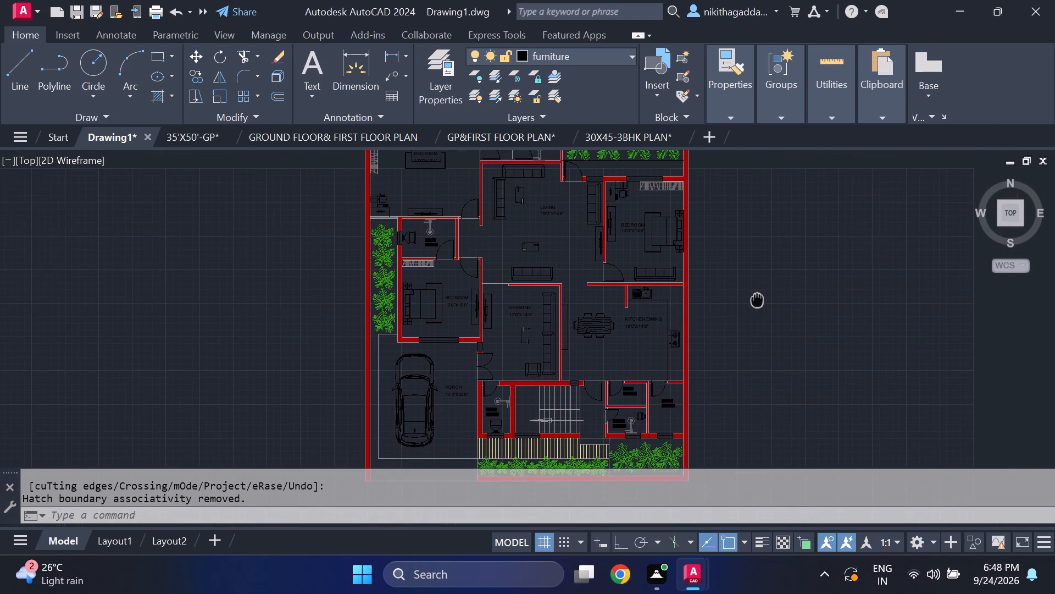
middle_click_drag(757, 300, 752, 257)
middle_click_drag(752, 257, 731, 291)
scroll(632, 372, "up", 2)
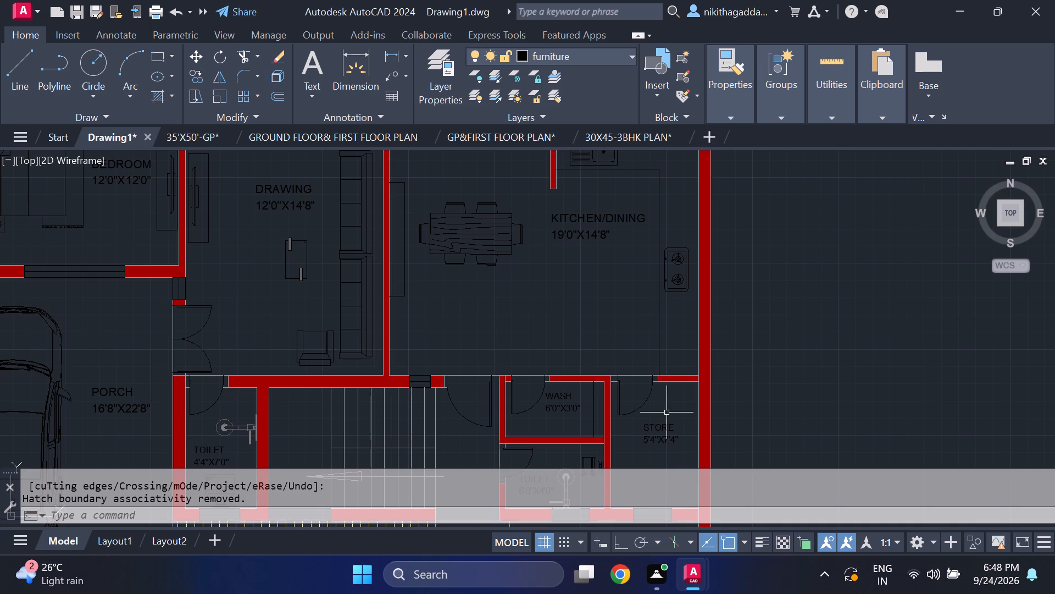
scroll(640, 413, "up", 1)
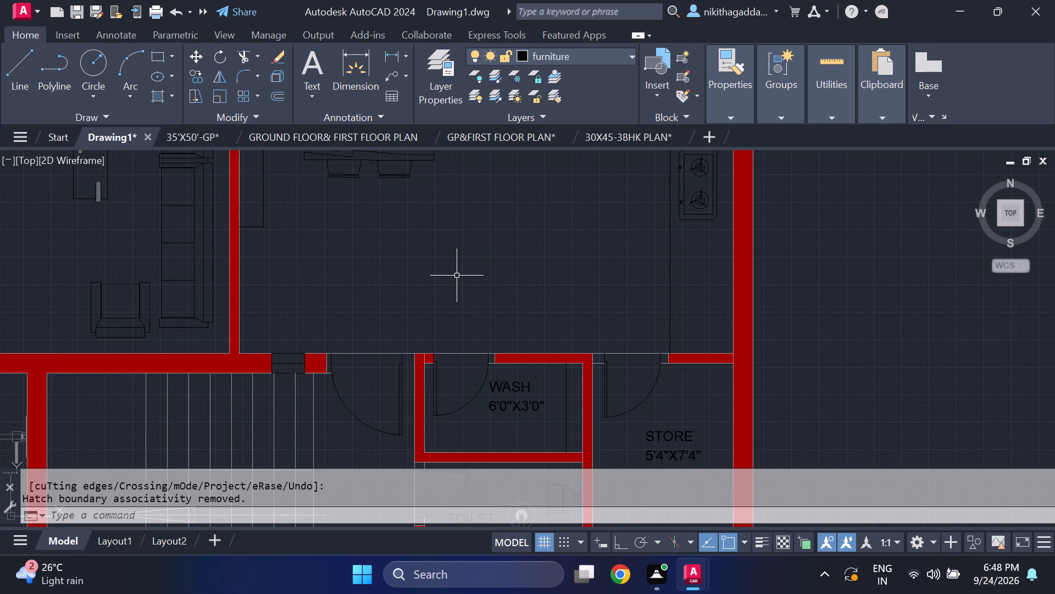
Fill the unfilled jamb pieces at the staircase passage, WASH and STORE doors with a solid red hatch on layer 0.
scroll(523, 367, "up", 1)
left_click(607, 58)
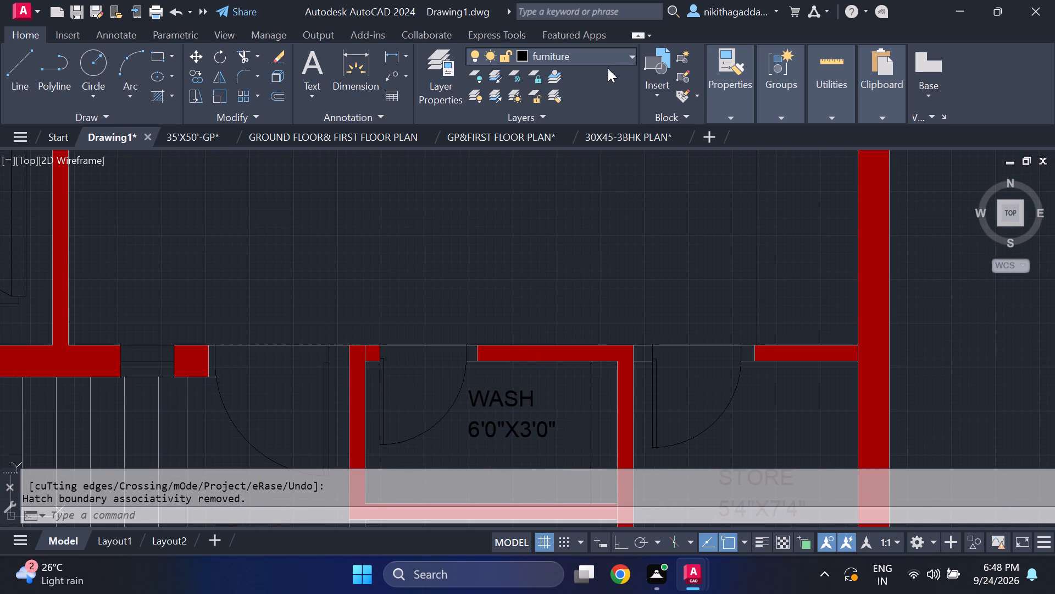
left_click(591, 73)
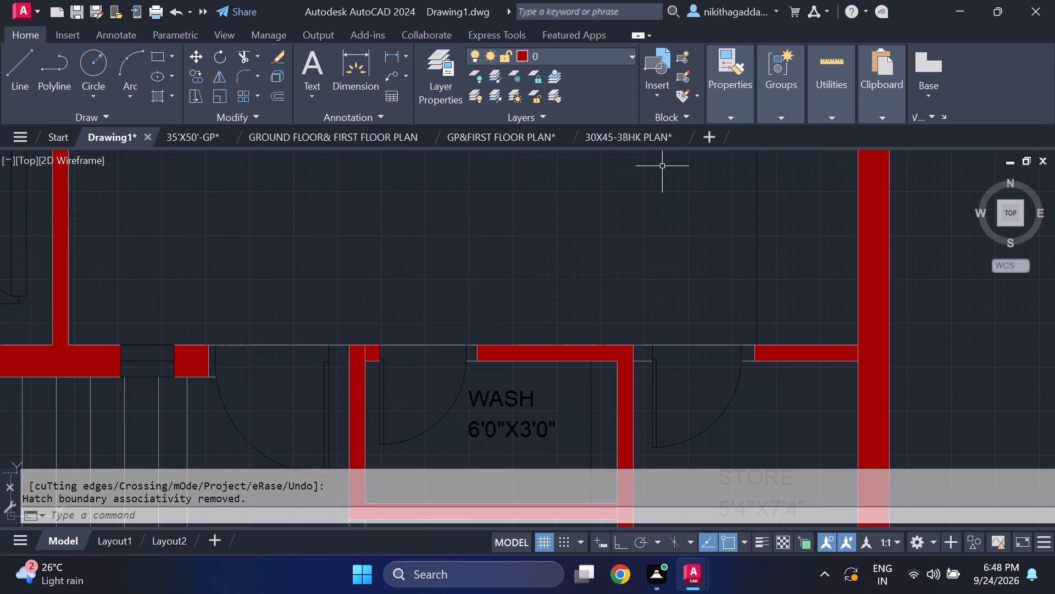
type("HATCH")
key("Return")
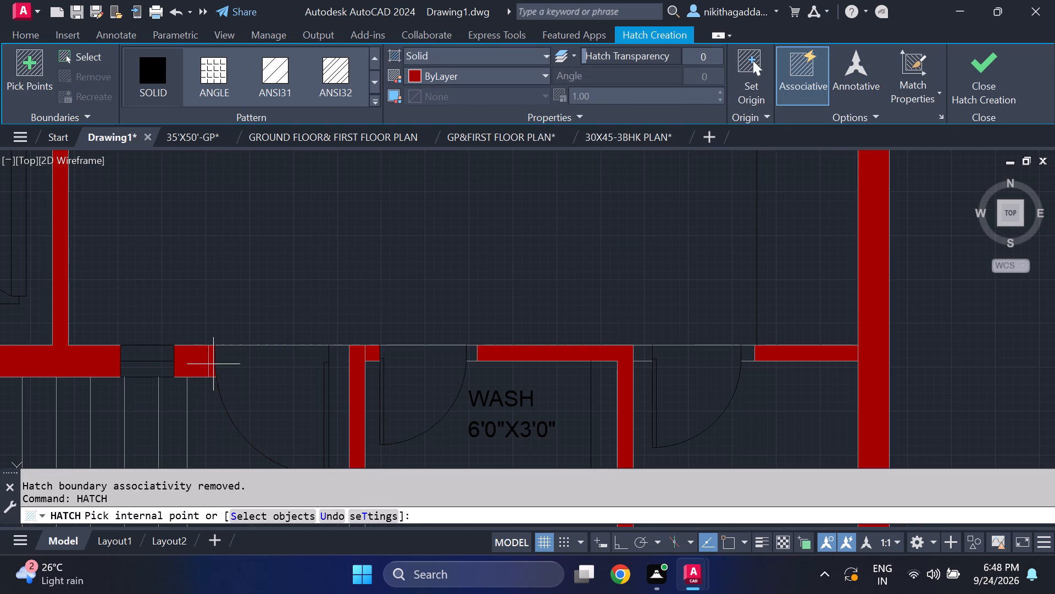
left_click(213, 364)
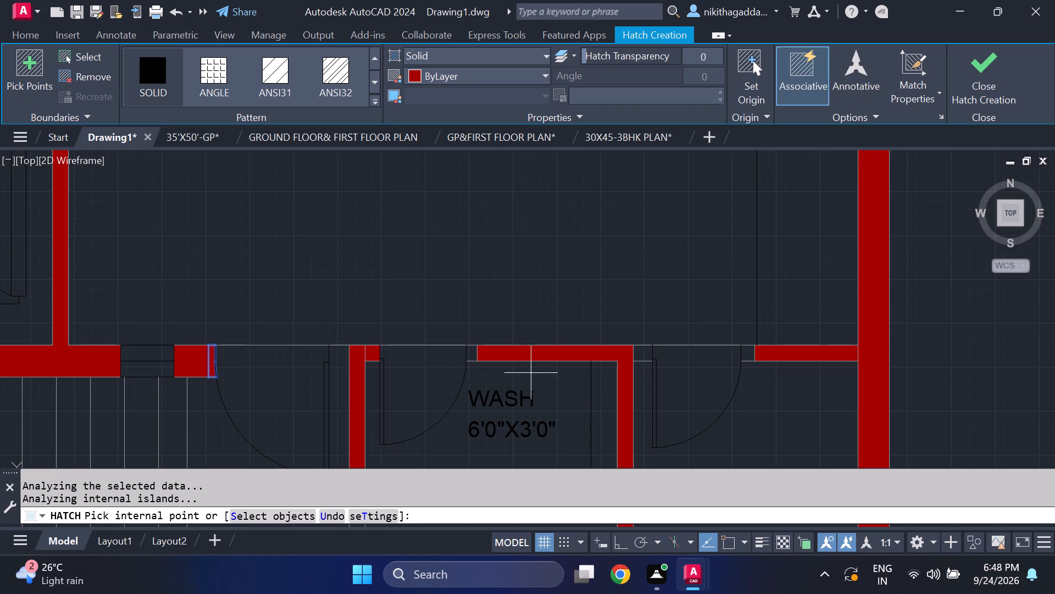
left_click(475, 357)
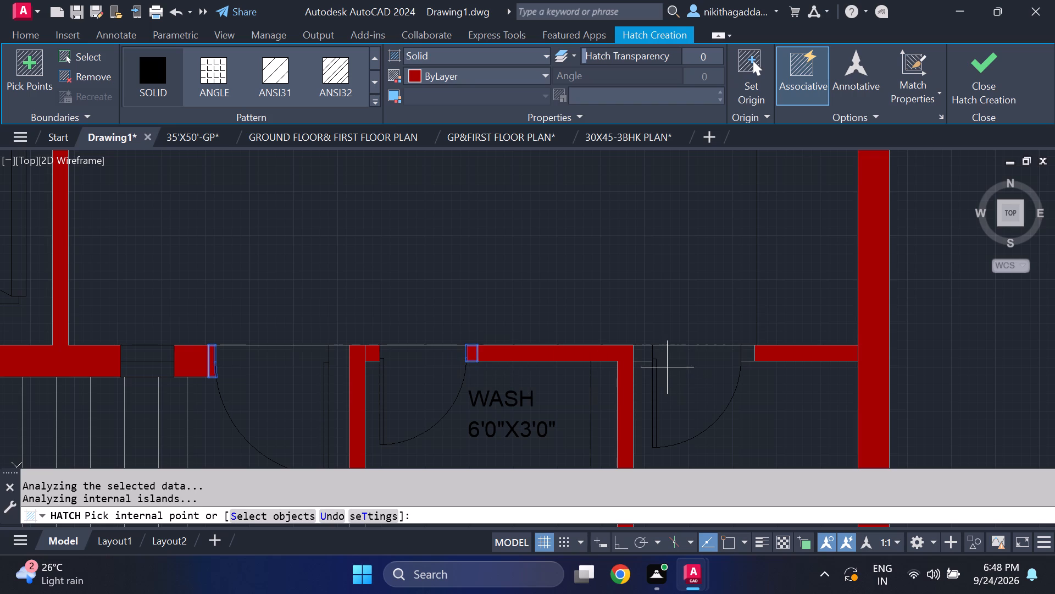
left_click(646, 352)
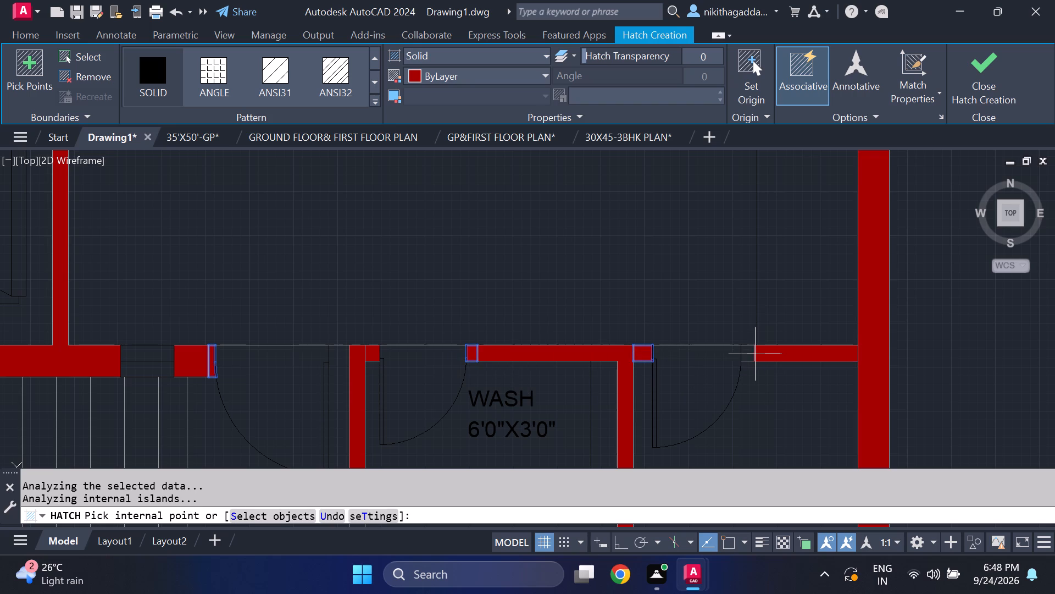
left_click(753, 354)
left_click(973, 69)
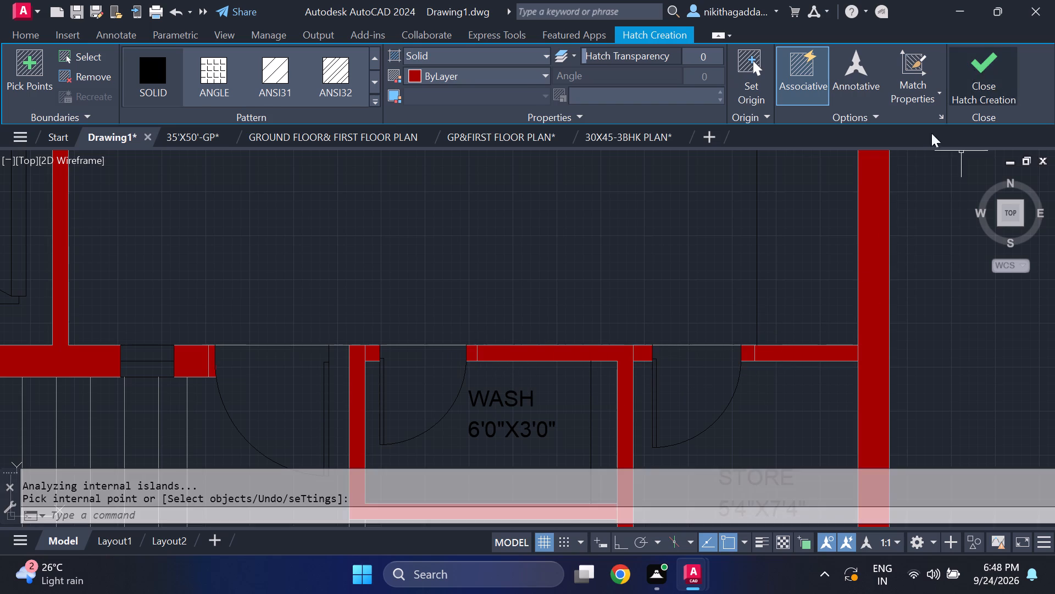
Make the walls layer current and change its colour to index 250.
scroll(643, 388, "down", 4)
middle_click_drag(563, 406, 521, 326)
middle_click_drag(516, 318, 509, 304)
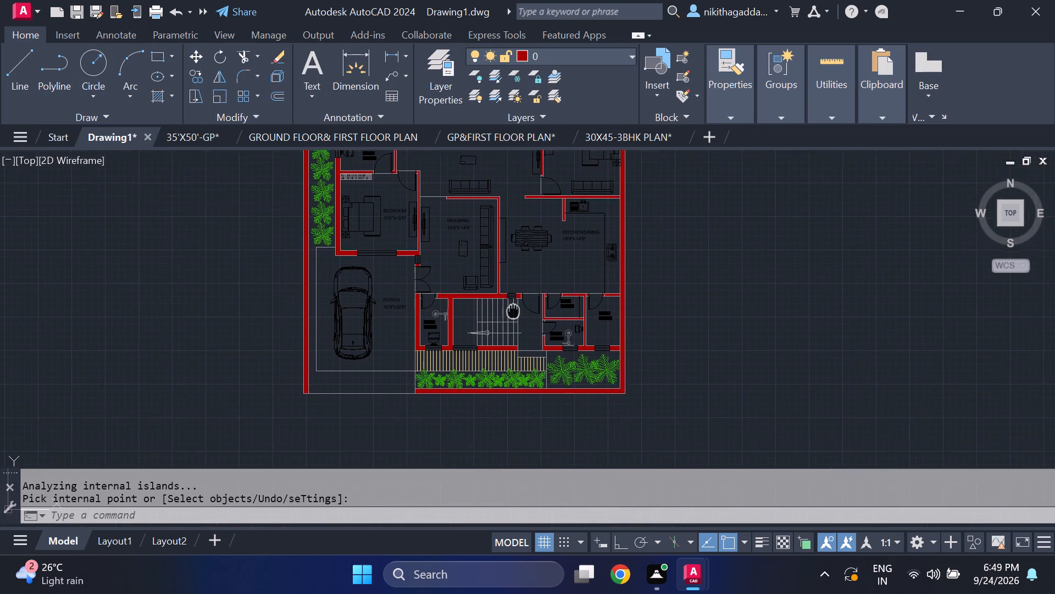
middle_click_drag(509, 304, 511, 371)
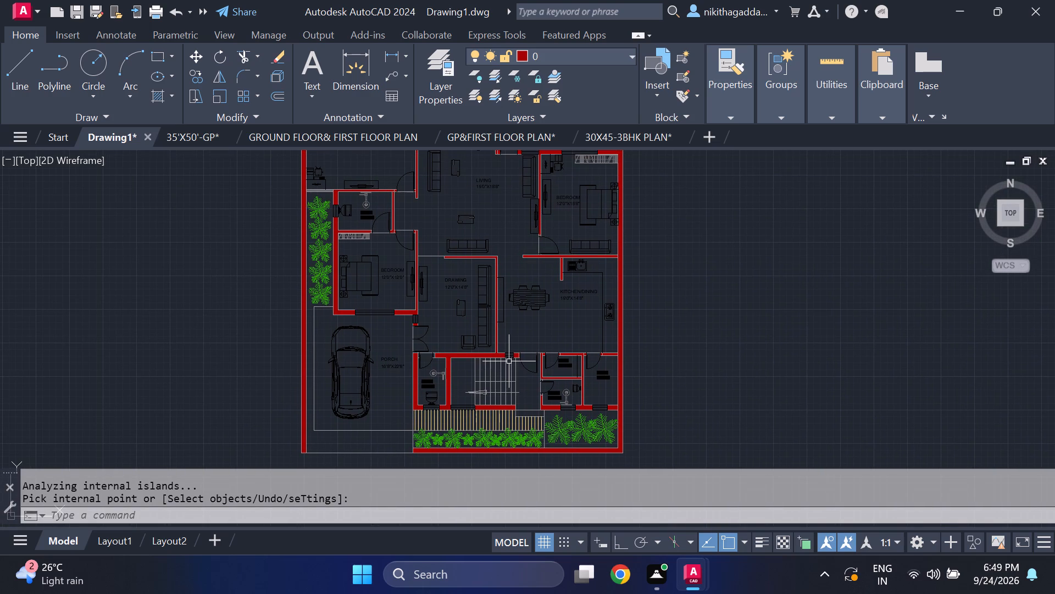
middle_click_drag(510, 355, 518, 391)
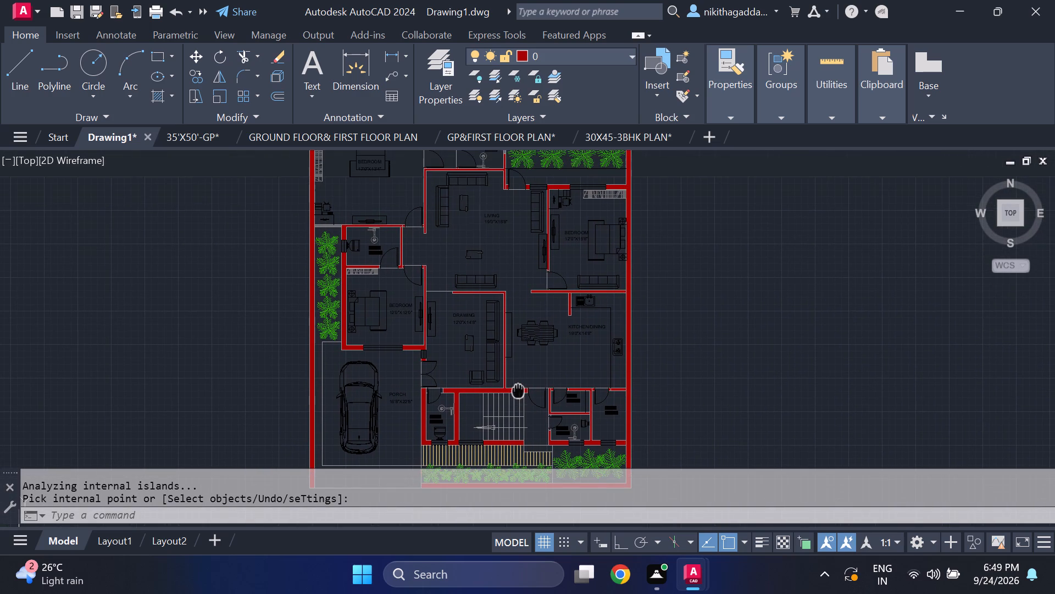
middle_click_drag(518, 391, 518, 371)
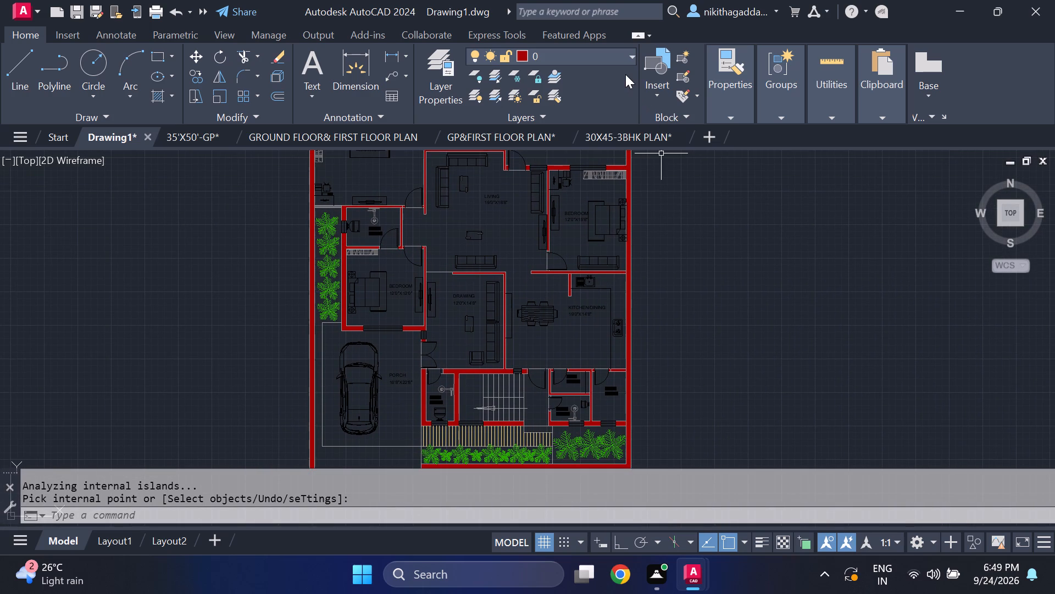
left_click(635, 57)
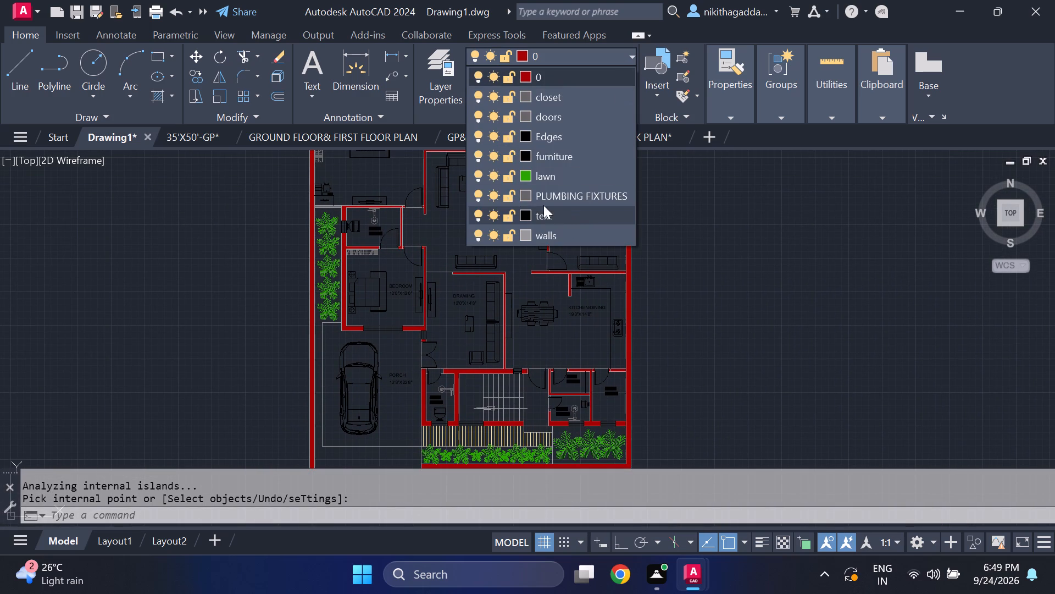
left_click(538, 236)
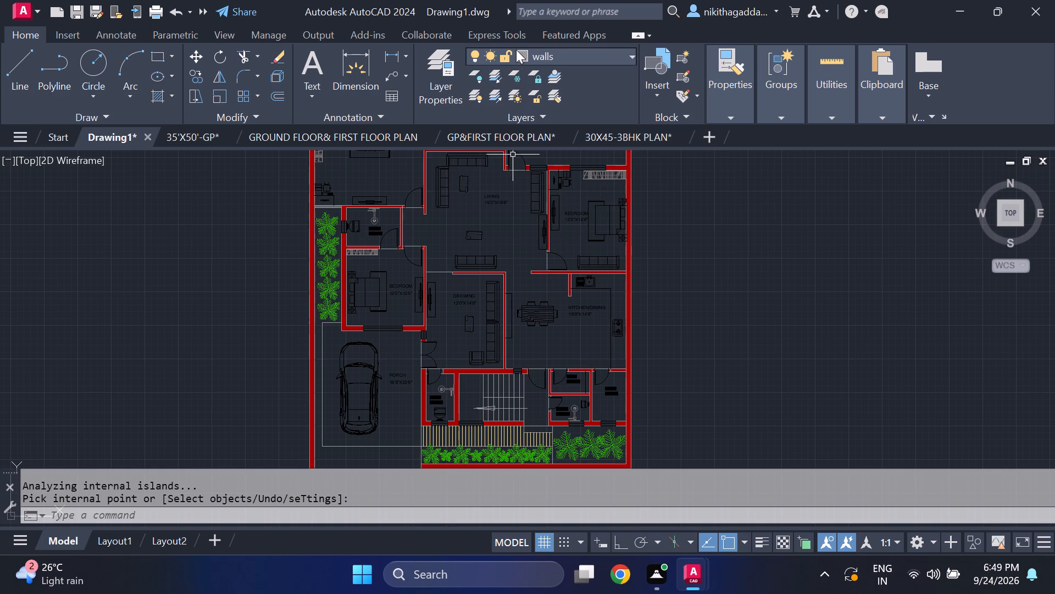
left_click(524, 50)
left_click(519, 229)
left_click(517, 53)
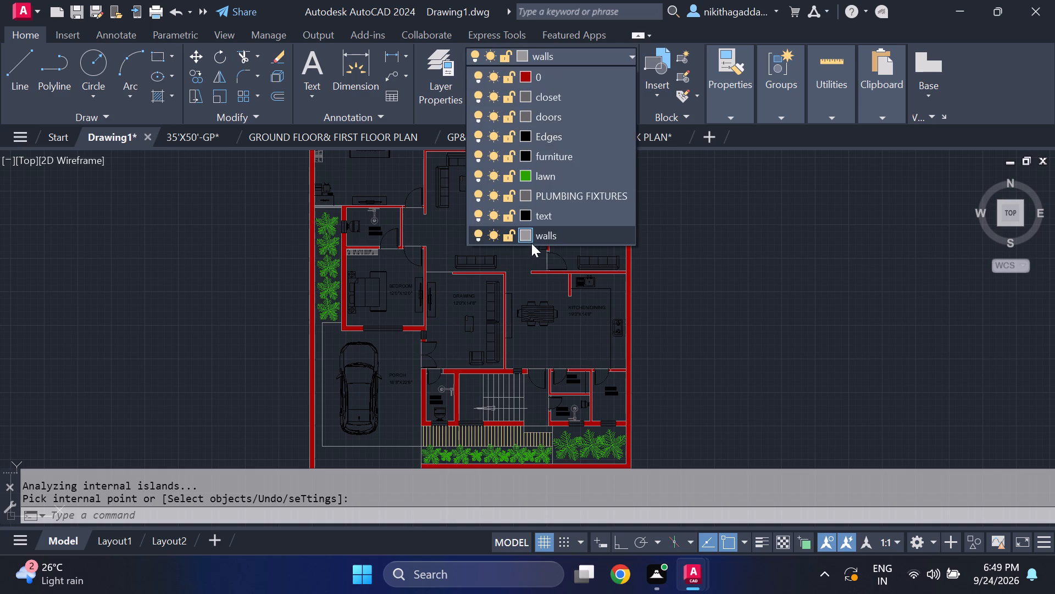
left_click(524, 236)
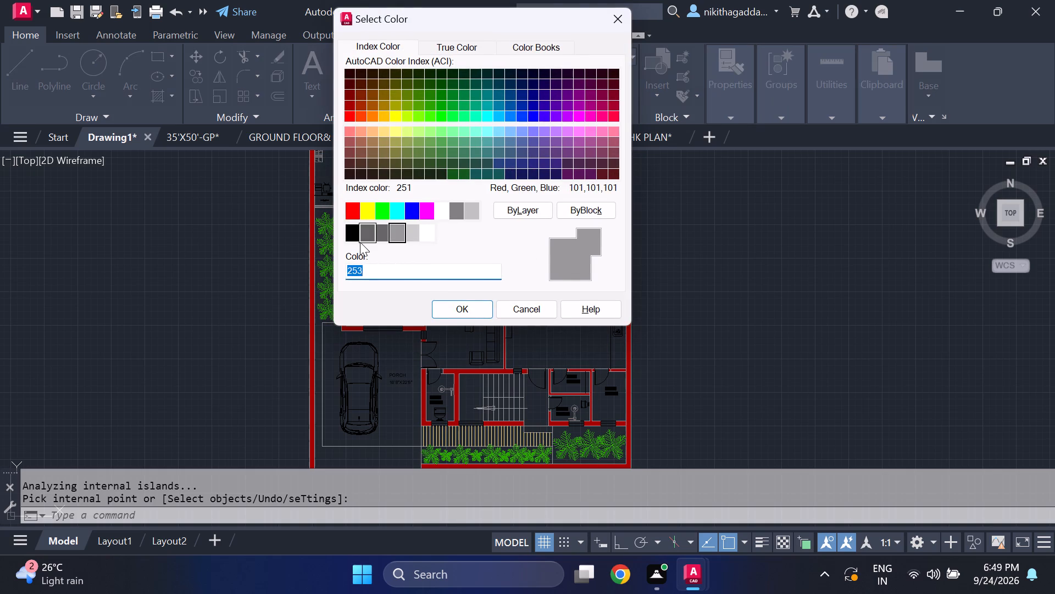
left_click(356, 238)
left_click(461, 305)
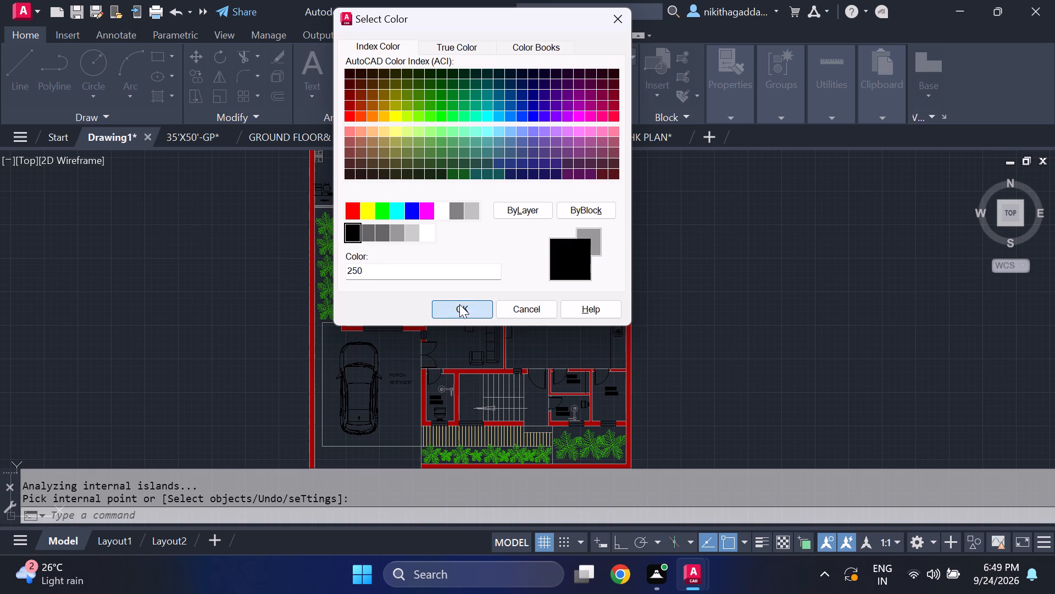
Make the text layer current.
middle_click_drag(456, 351, 453, 314)
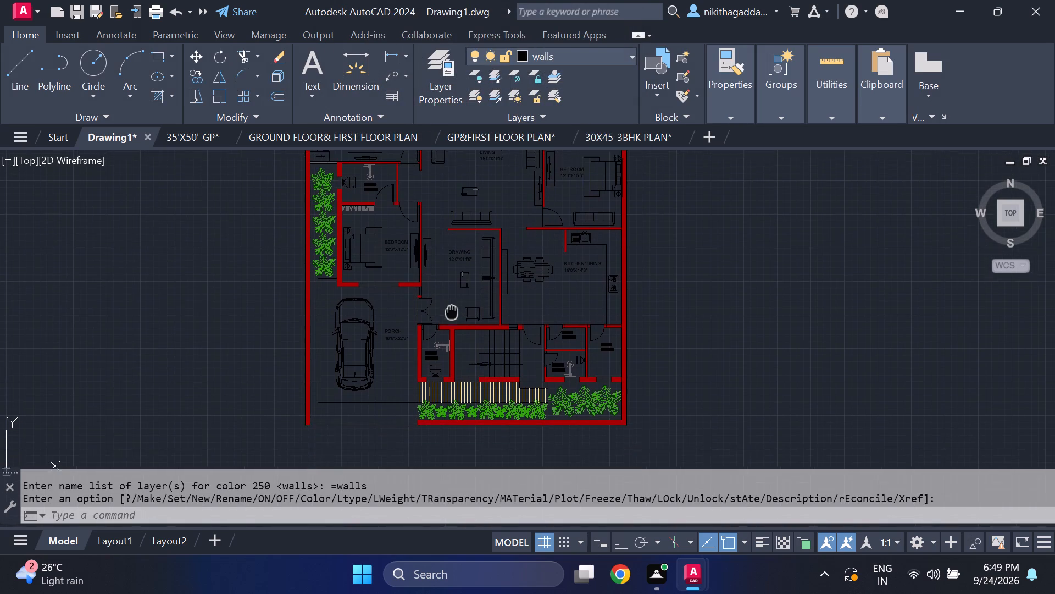
middle_click_drag(453, 314, 447, 381)
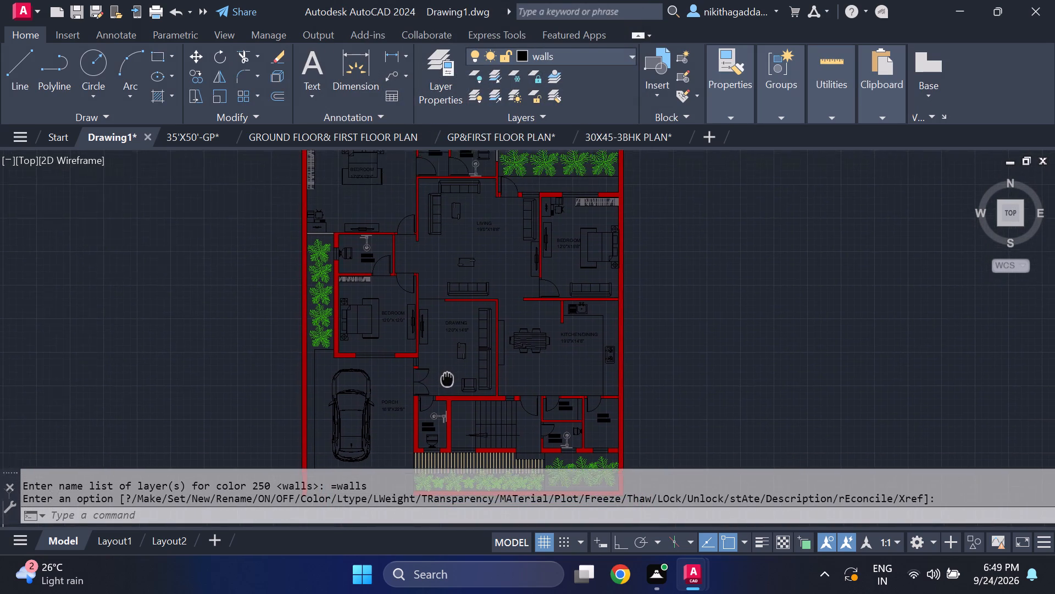
middle_click_drag(447, 381, 440, 308)
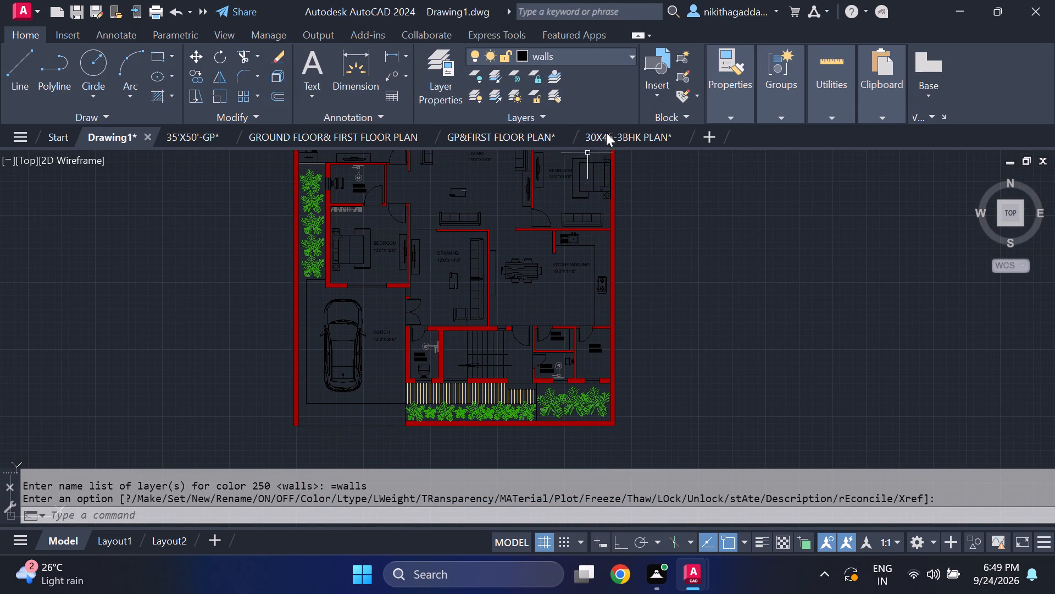
left_click(626, 62)
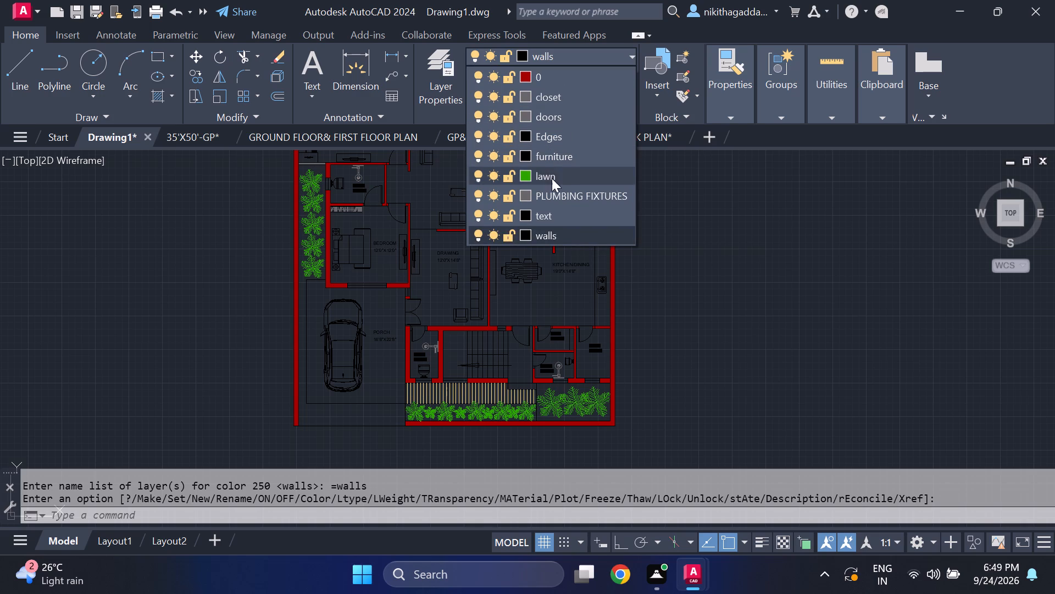
left_click_drag(547, 207, 548, 222)
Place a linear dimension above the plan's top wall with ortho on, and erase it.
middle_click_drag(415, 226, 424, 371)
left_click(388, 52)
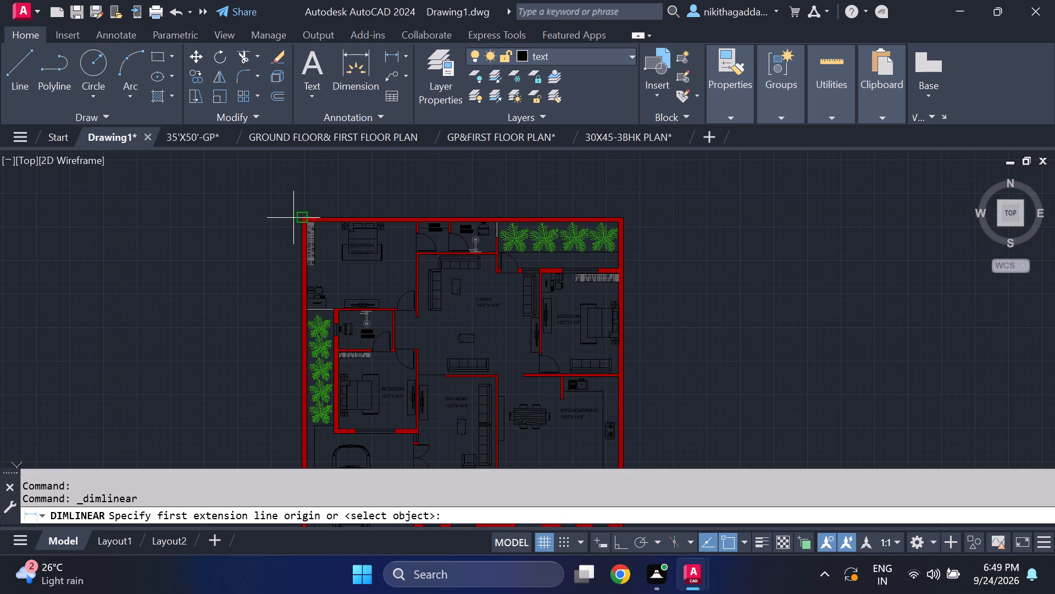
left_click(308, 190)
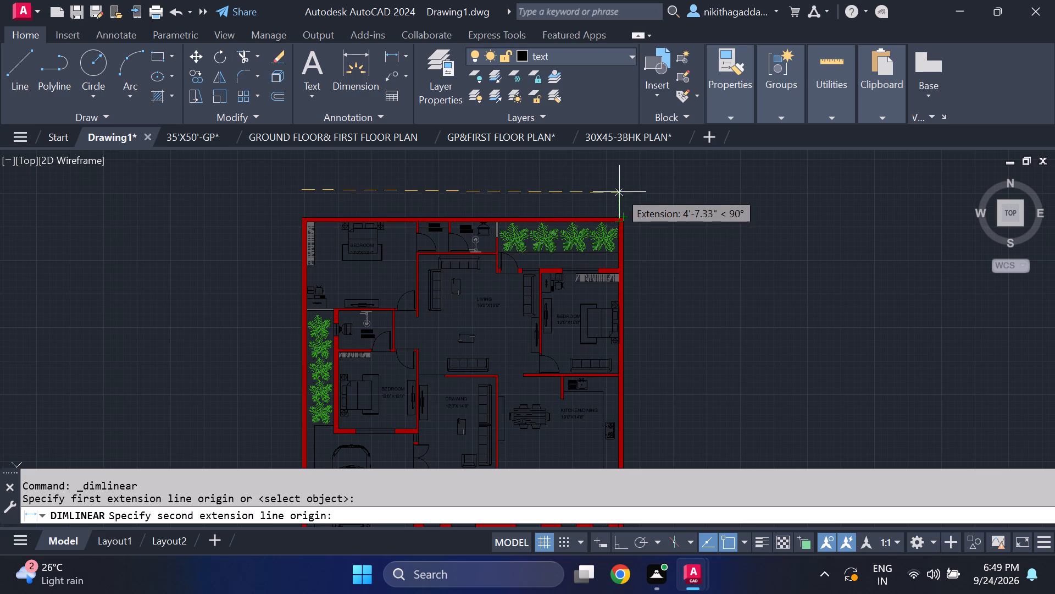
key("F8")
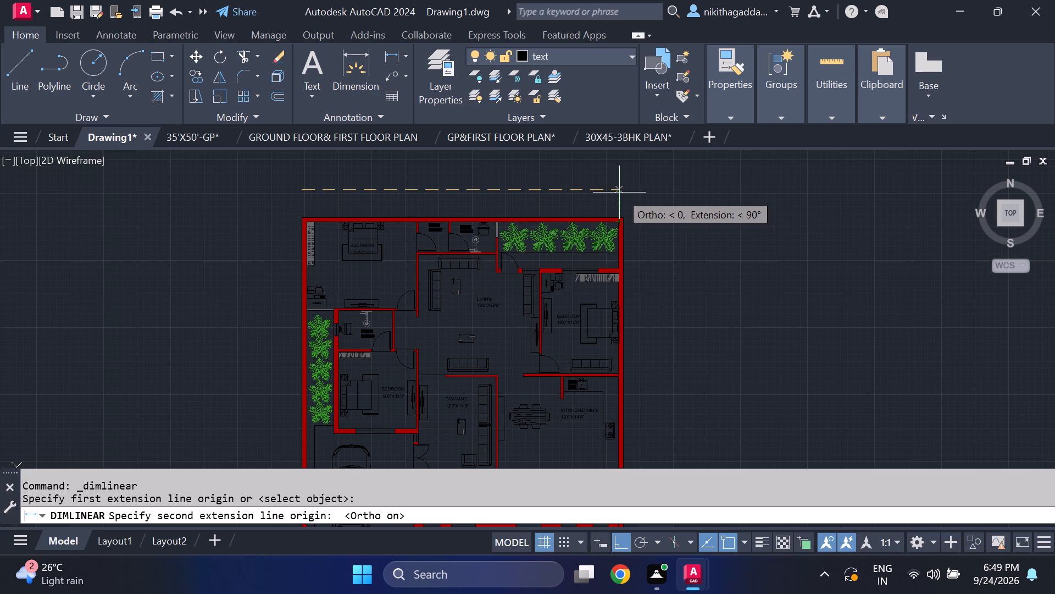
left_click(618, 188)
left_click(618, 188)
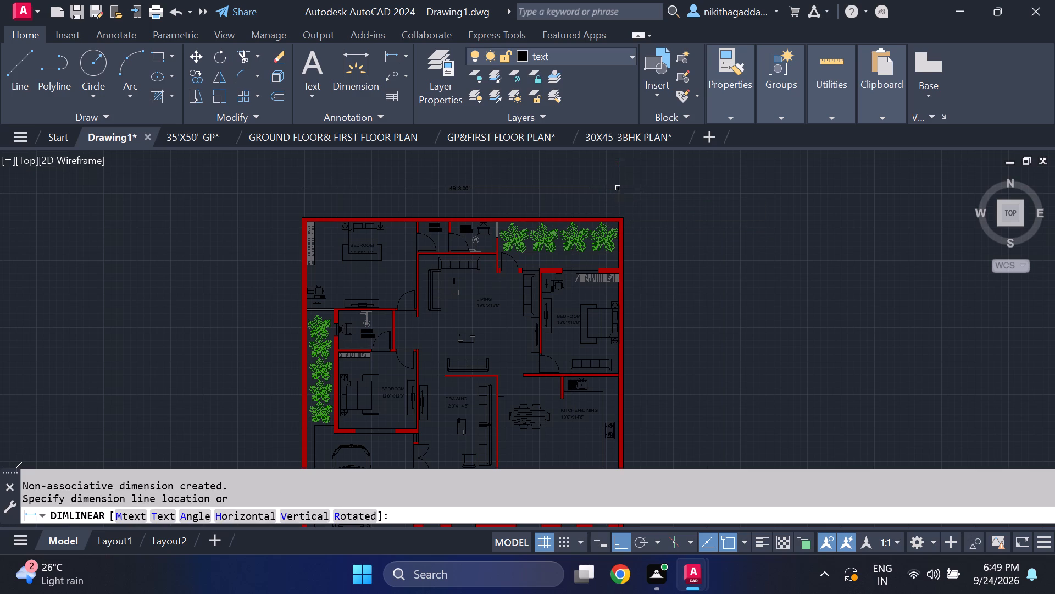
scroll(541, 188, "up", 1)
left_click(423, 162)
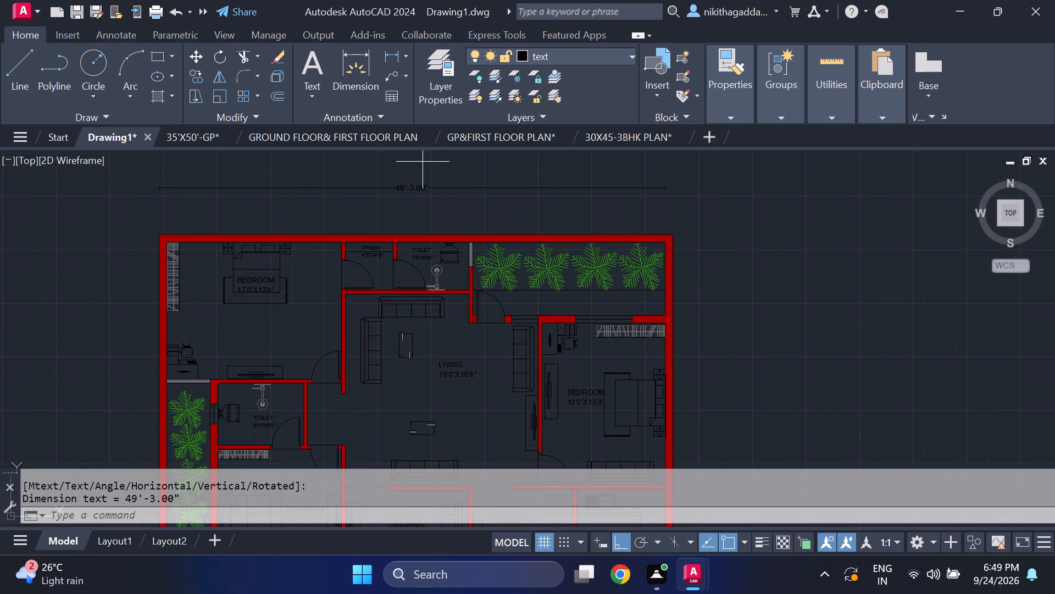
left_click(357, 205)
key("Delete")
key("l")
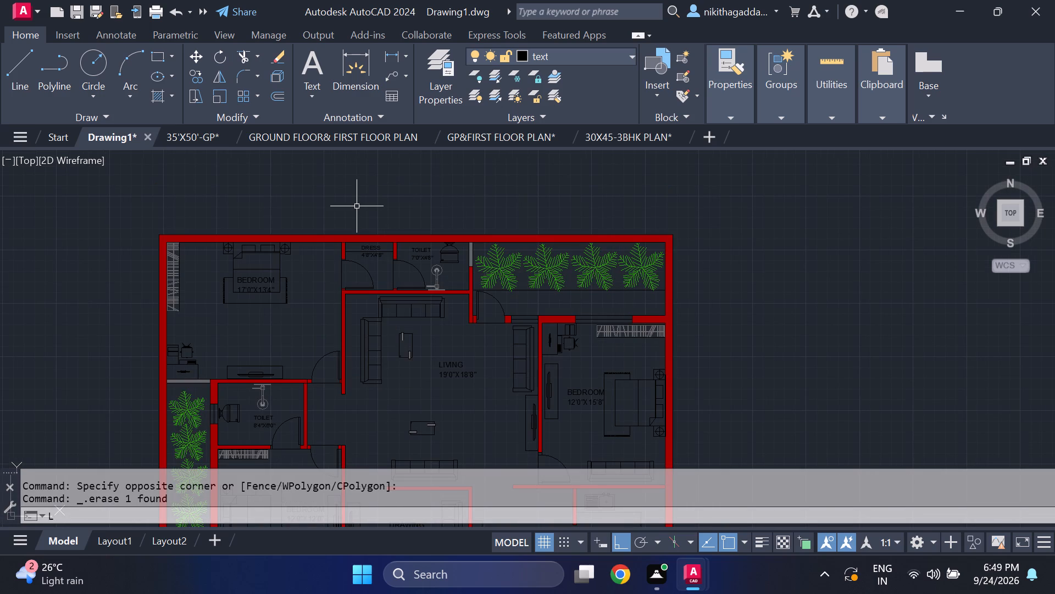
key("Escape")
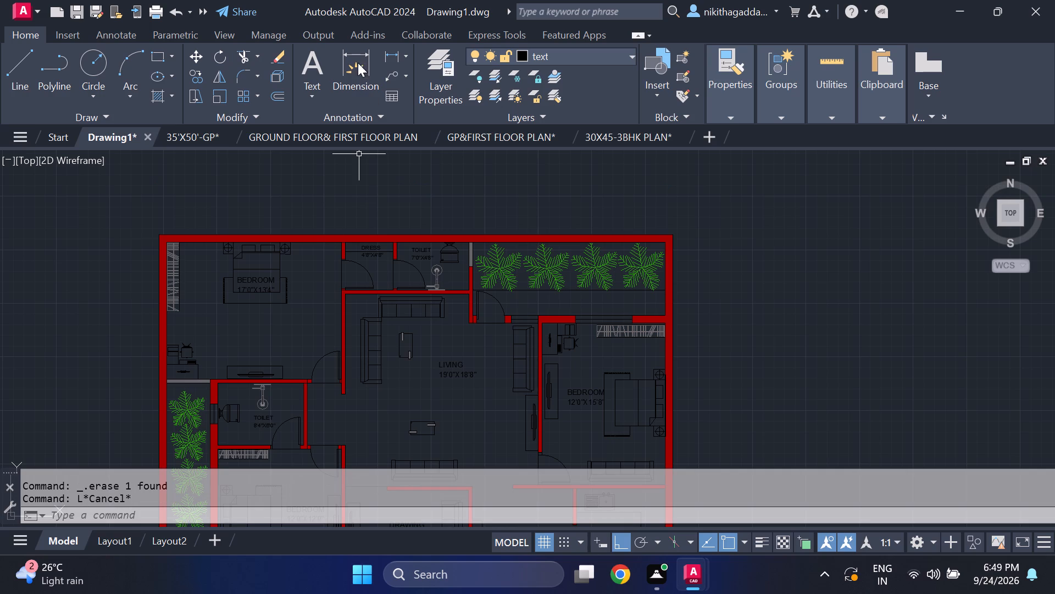
Add a linear dimension above the top wall for the plan's overall width, from outer corner to outer corner.
left_click(388, 56)
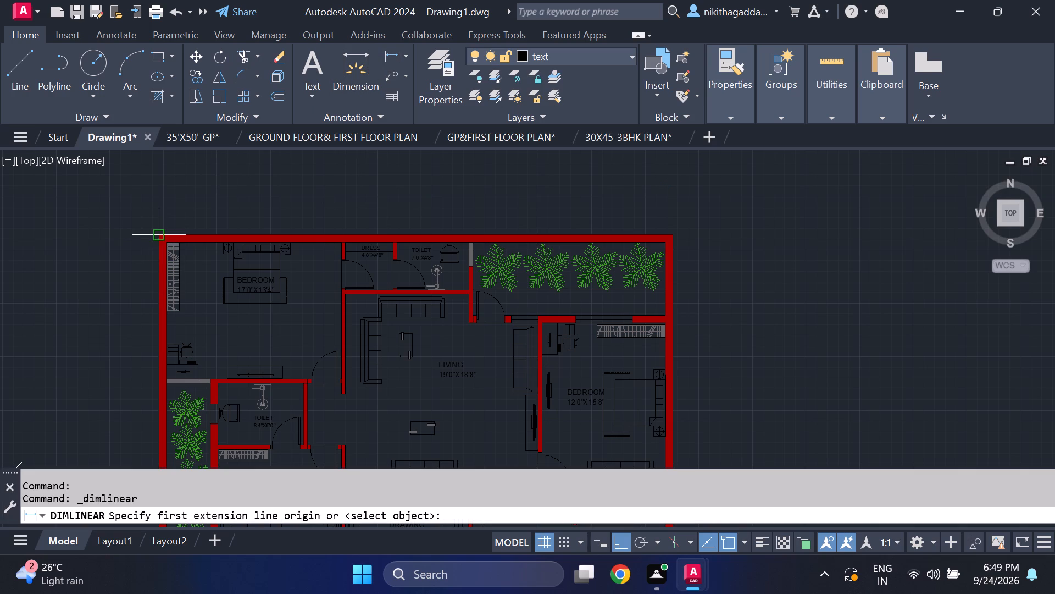
left_click(164, 194)
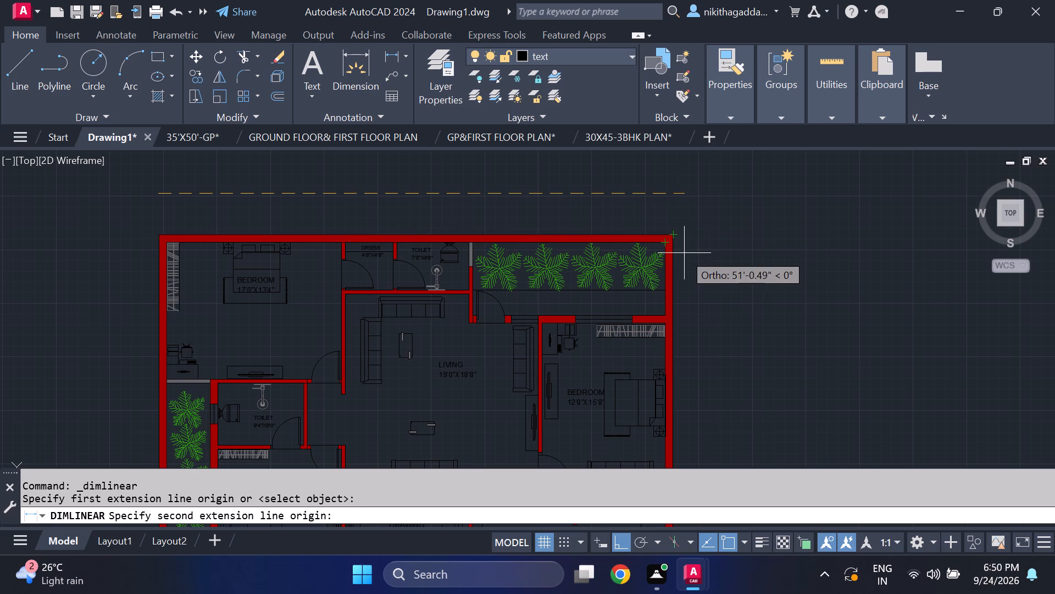
scroll(684, 250, "up", 1)
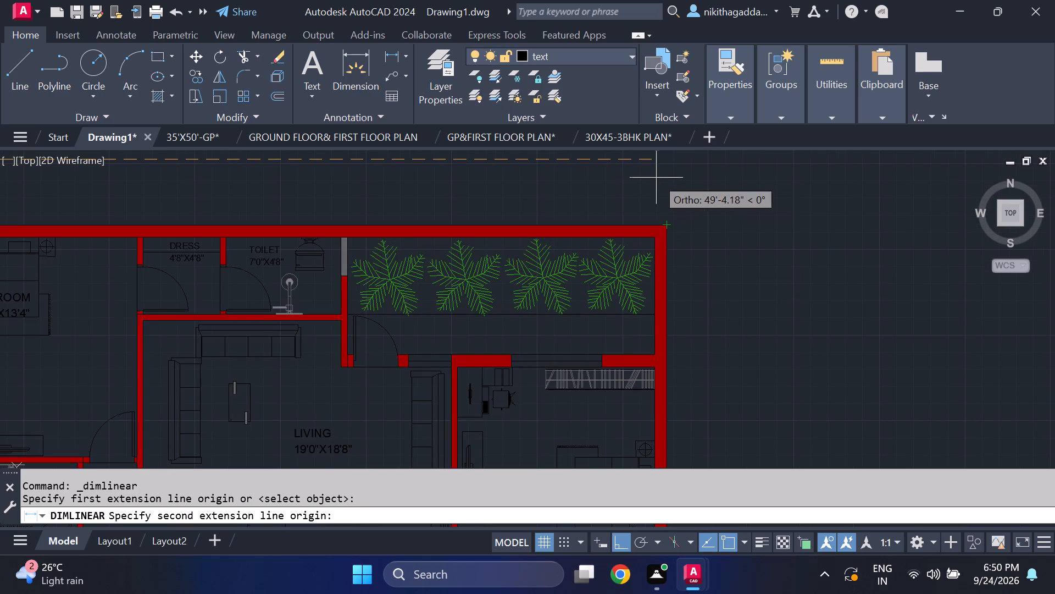
middle_click_drag(662, 171, 671, 226)
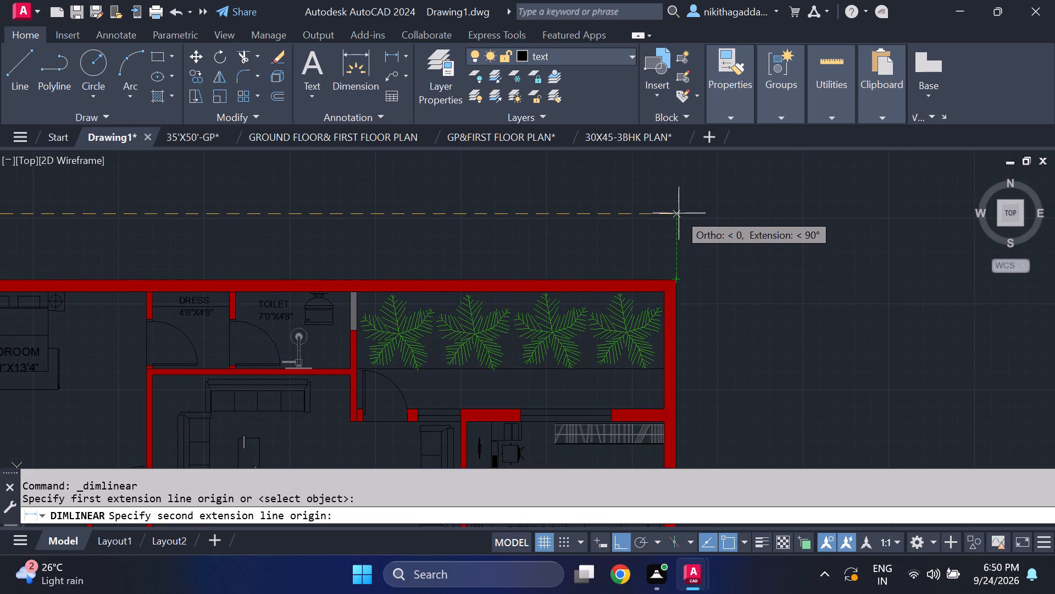
left_click(679, 216)
left_click(679, 216)
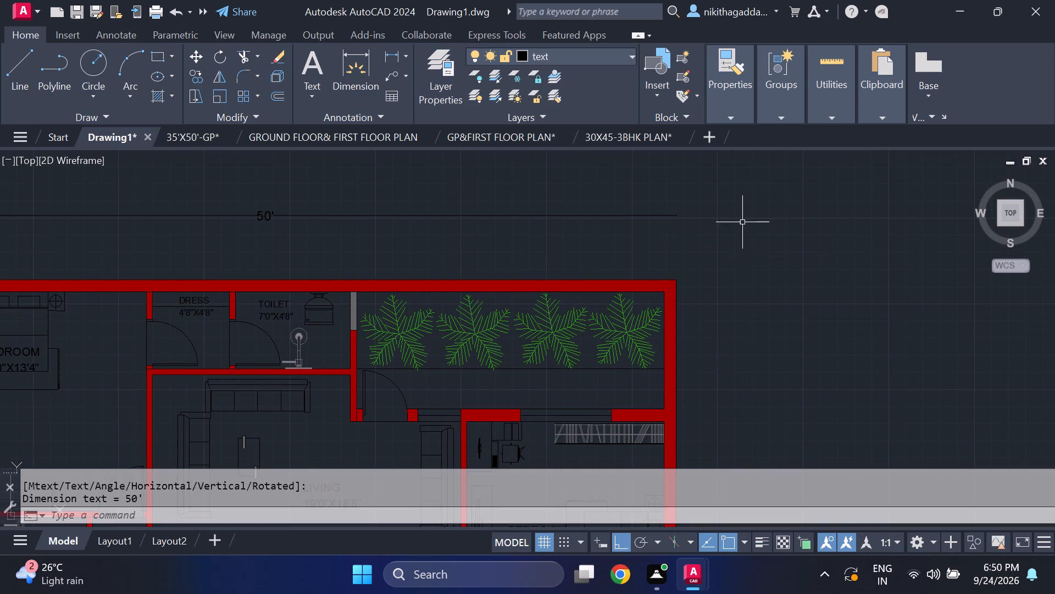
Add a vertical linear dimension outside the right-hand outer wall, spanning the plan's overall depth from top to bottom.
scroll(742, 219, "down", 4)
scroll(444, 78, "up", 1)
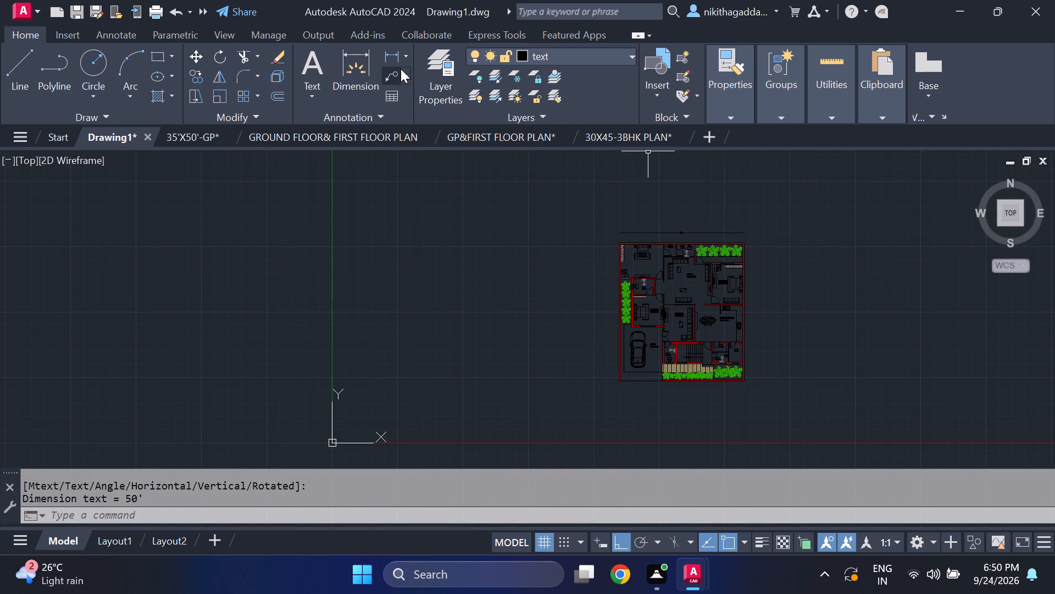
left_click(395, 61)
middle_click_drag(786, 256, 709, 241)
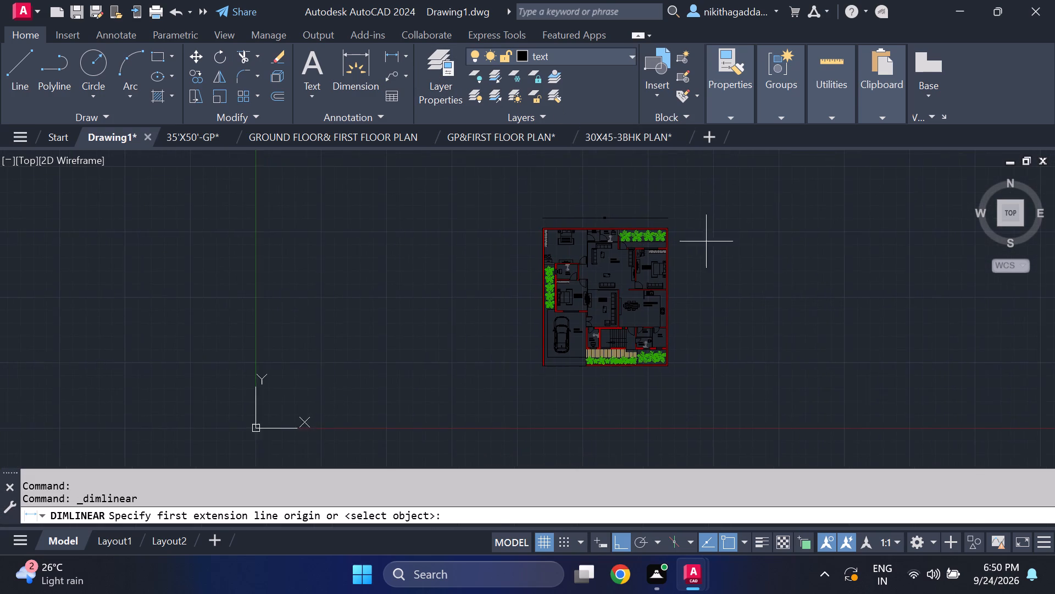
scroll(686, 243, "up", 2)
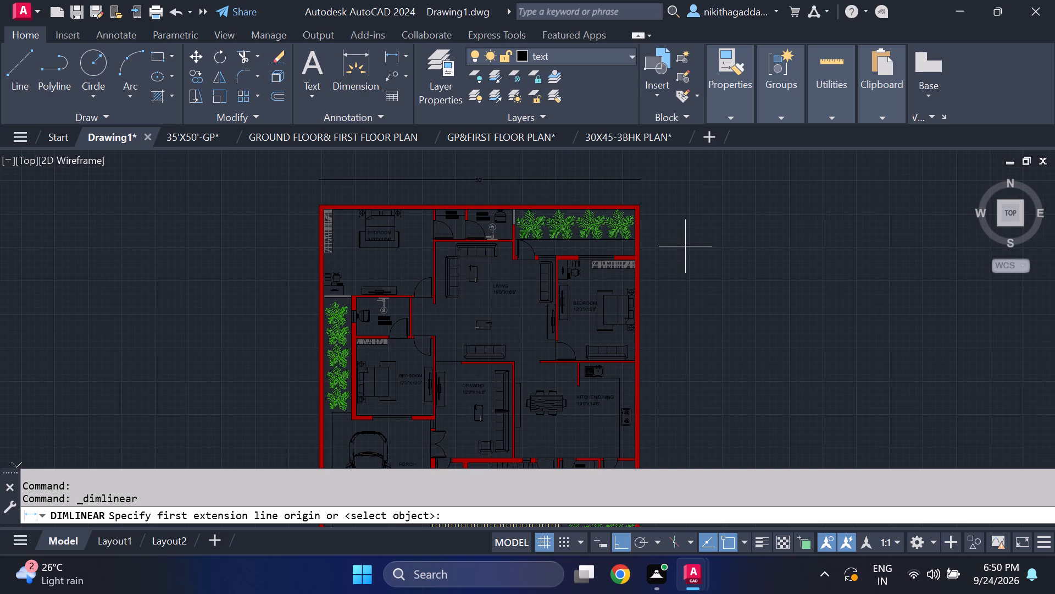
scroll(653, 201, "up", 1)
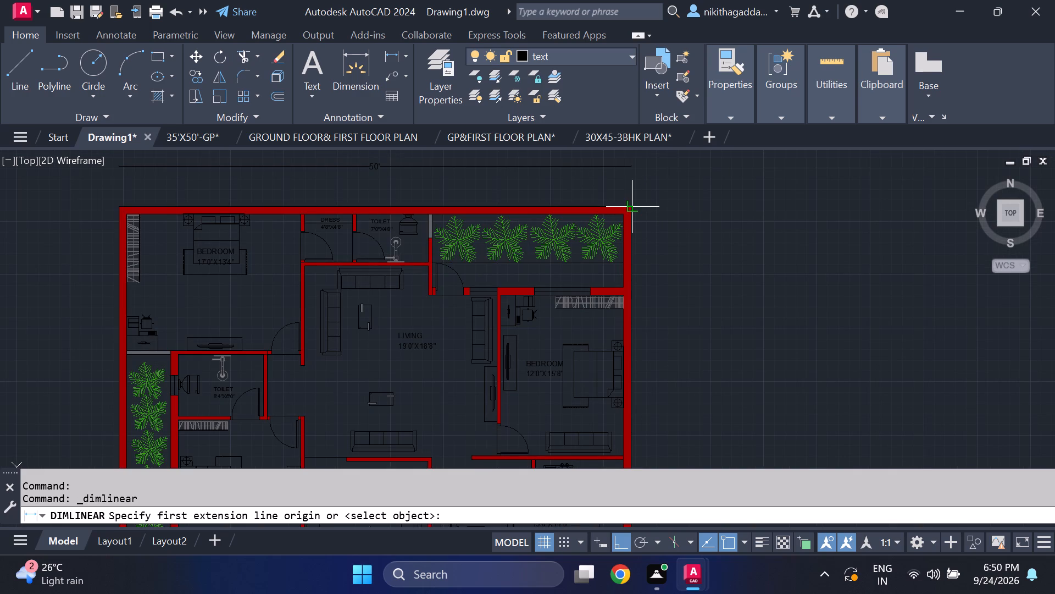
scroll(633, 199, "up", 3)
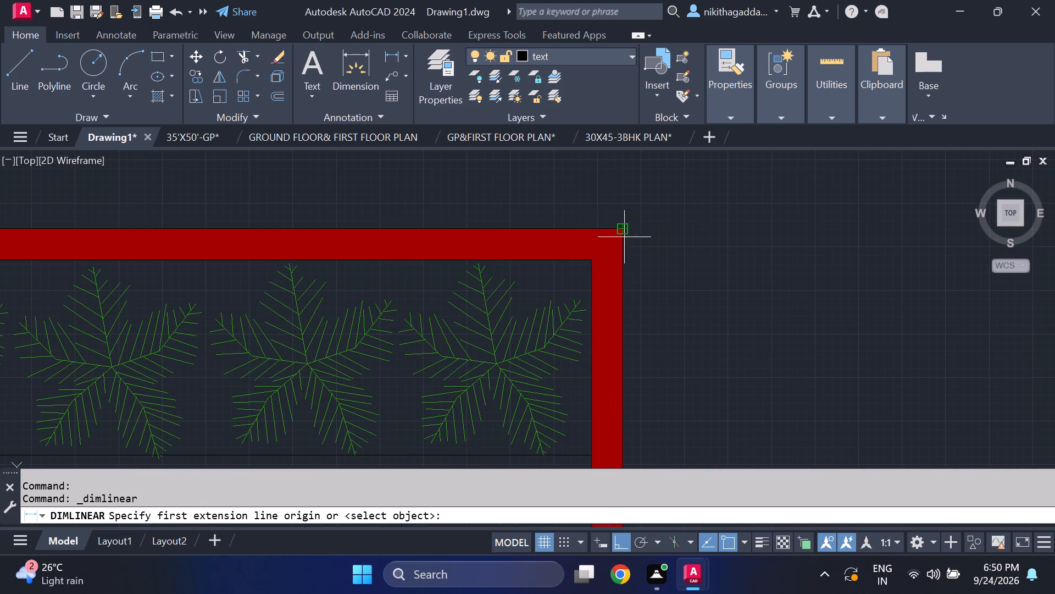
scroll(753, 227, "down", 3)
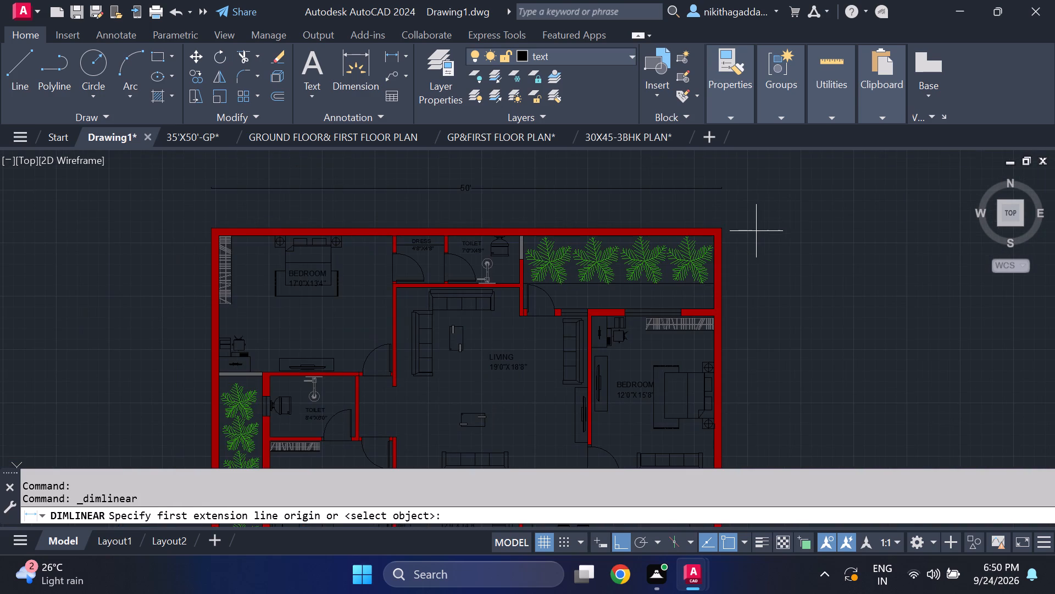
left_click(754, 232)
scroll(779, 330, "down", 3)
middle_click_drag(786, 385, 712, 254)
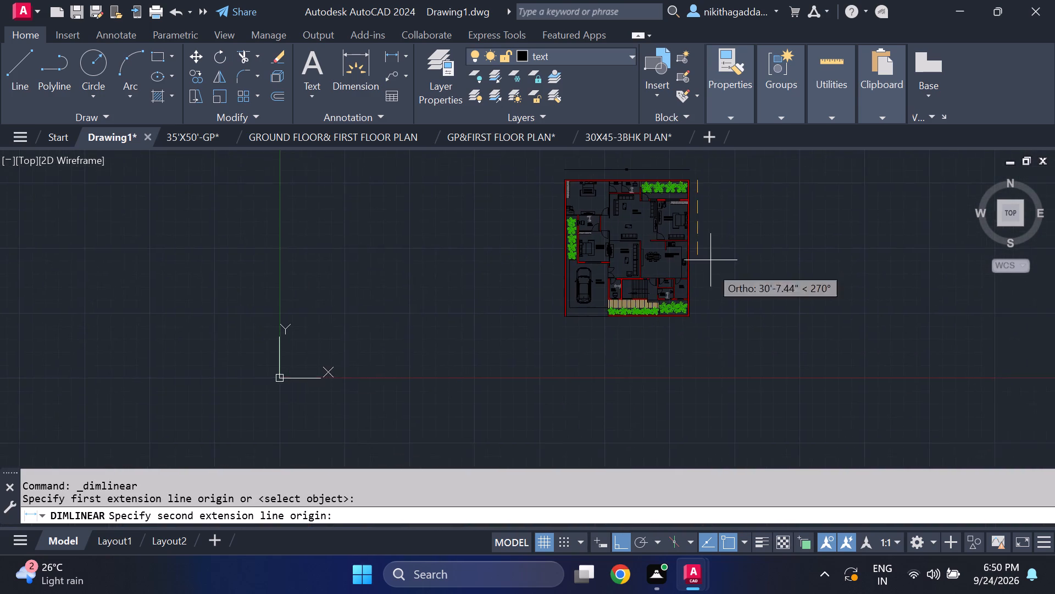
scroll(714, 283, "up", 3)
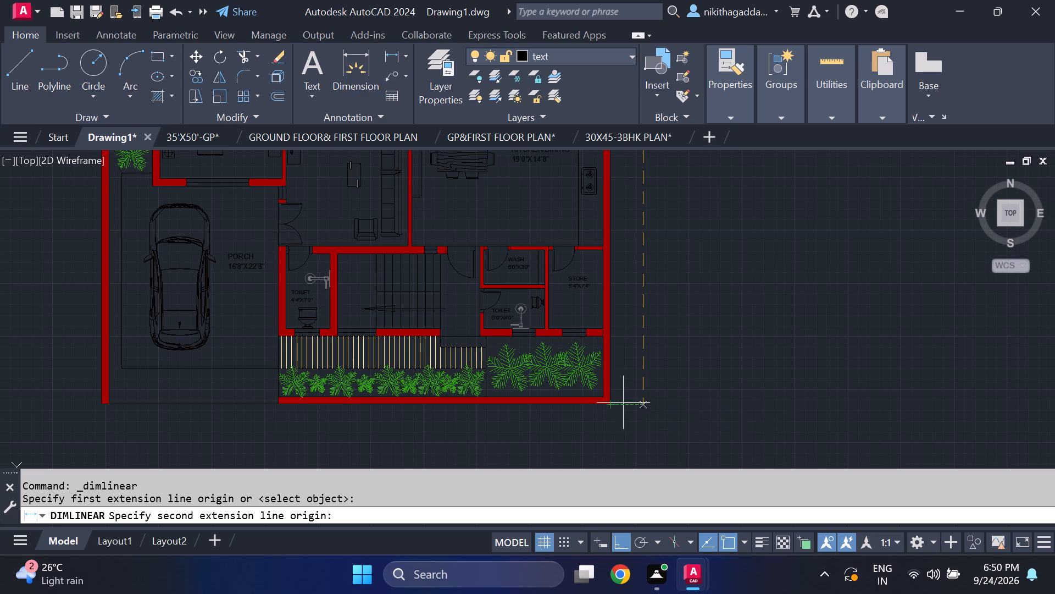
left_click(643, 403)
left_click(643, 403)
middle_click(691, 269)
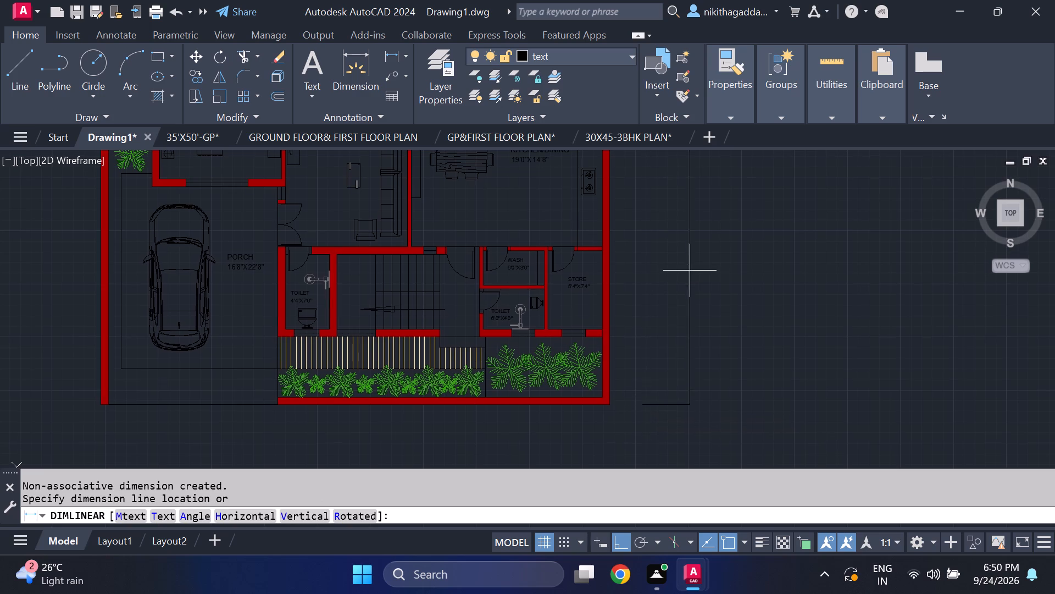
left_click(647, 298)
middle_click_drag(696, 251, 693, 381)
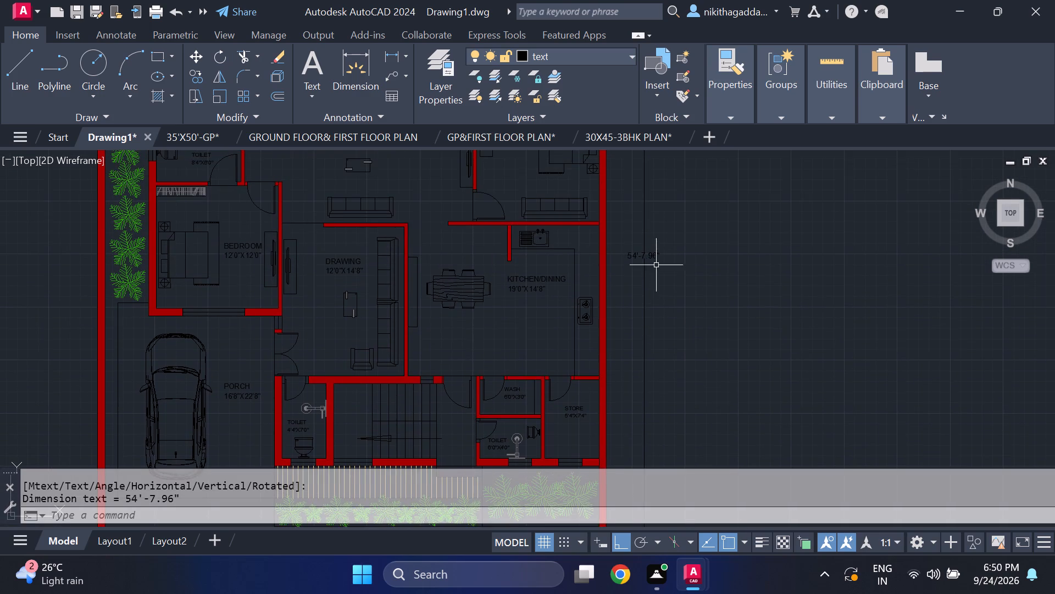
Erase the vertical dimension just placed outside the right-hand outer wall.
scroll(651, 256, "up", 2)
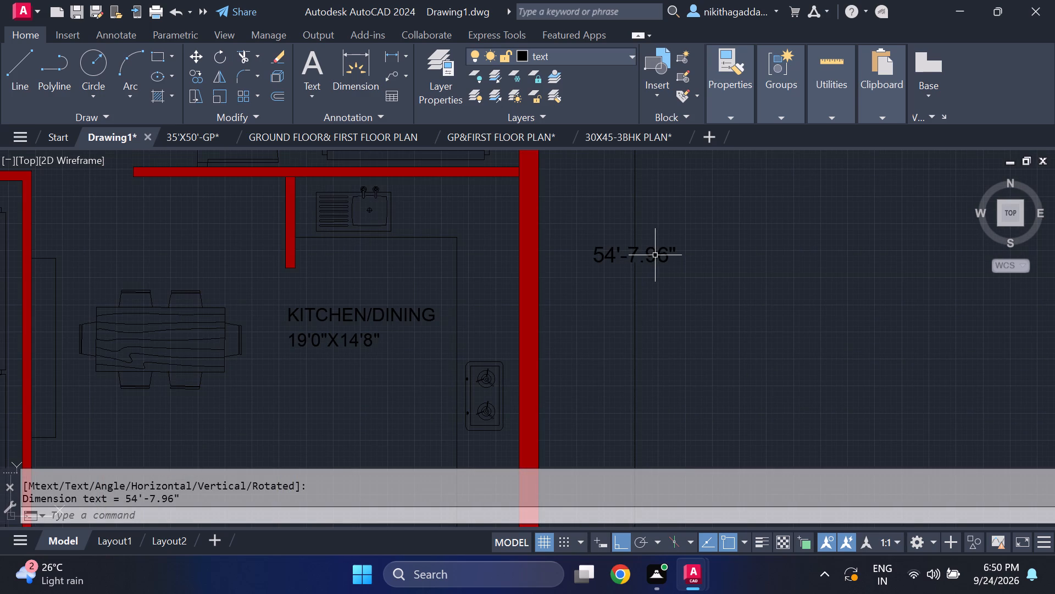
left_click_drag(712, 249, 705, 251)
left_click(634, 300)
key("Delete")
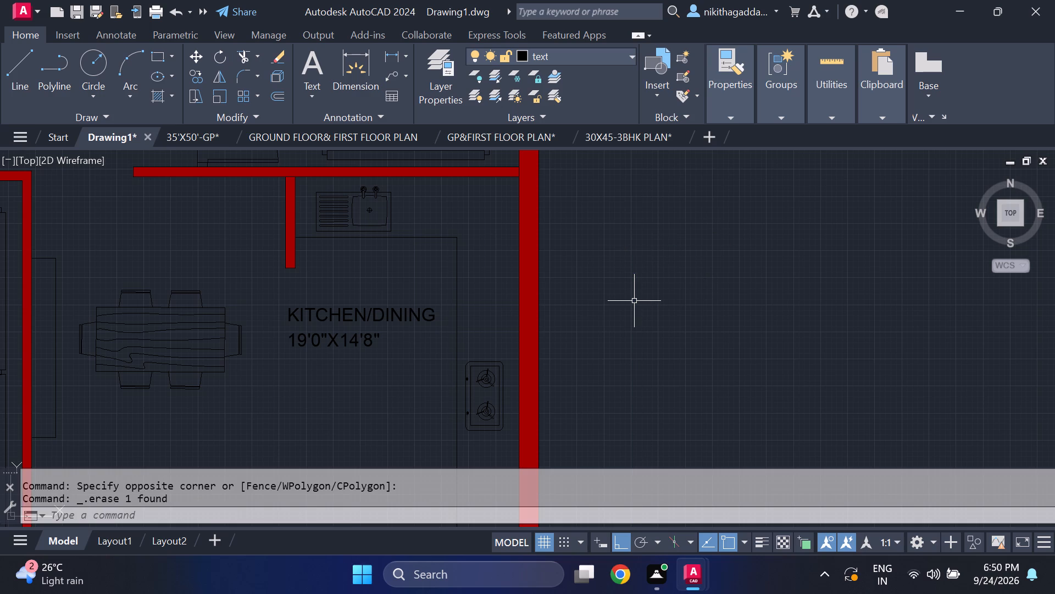
Add a vertical linear dimension outside the right-hand wall for the plan's overall depth, with its ends aligned to the top and bottom outer corners.
scroll(657, 275, "down", 2)
left_click(382, 48)
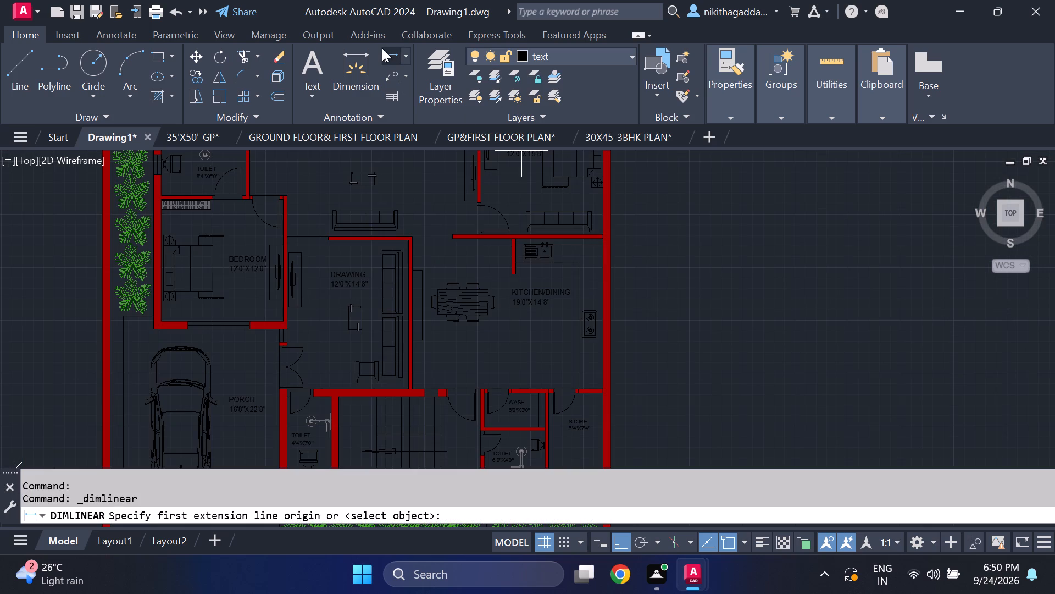
scroll(700, 248, "down", 1)
middle_click_drag(700, 250, 628, 374)
scroll(570, 205, "up", 2)
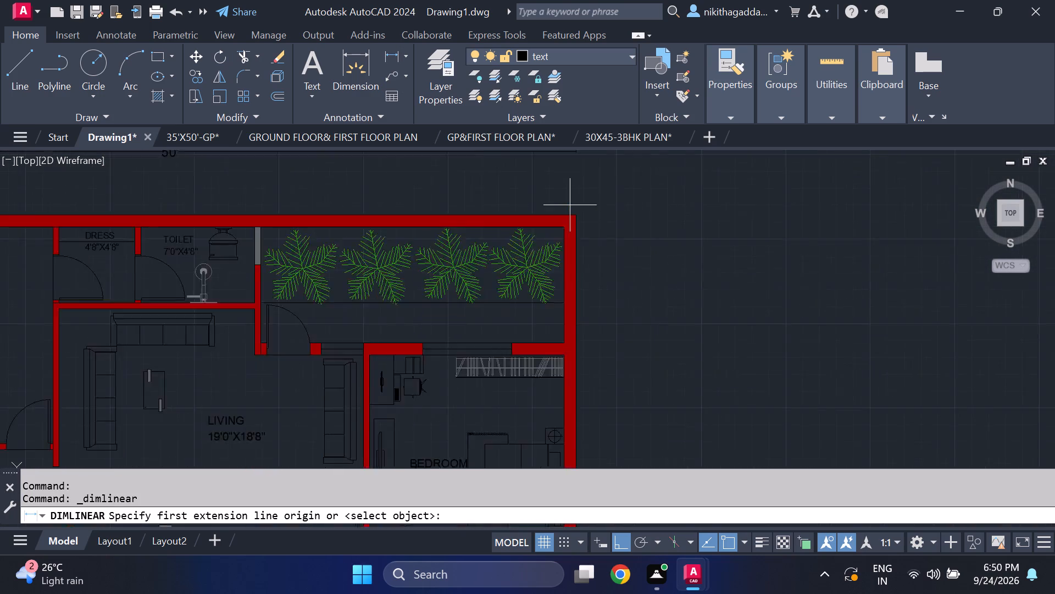
scroll(570, 205, "up", 1)
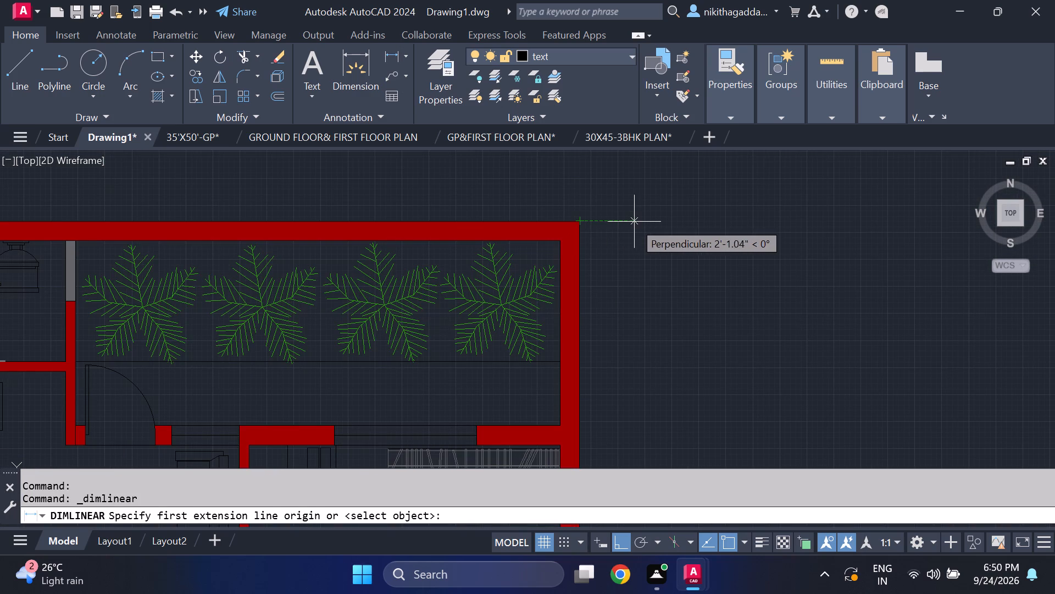
left_click(635, 221)
scroll(663, 301, "down", 4)
middle_click_drag(695, 441, 627, 237)
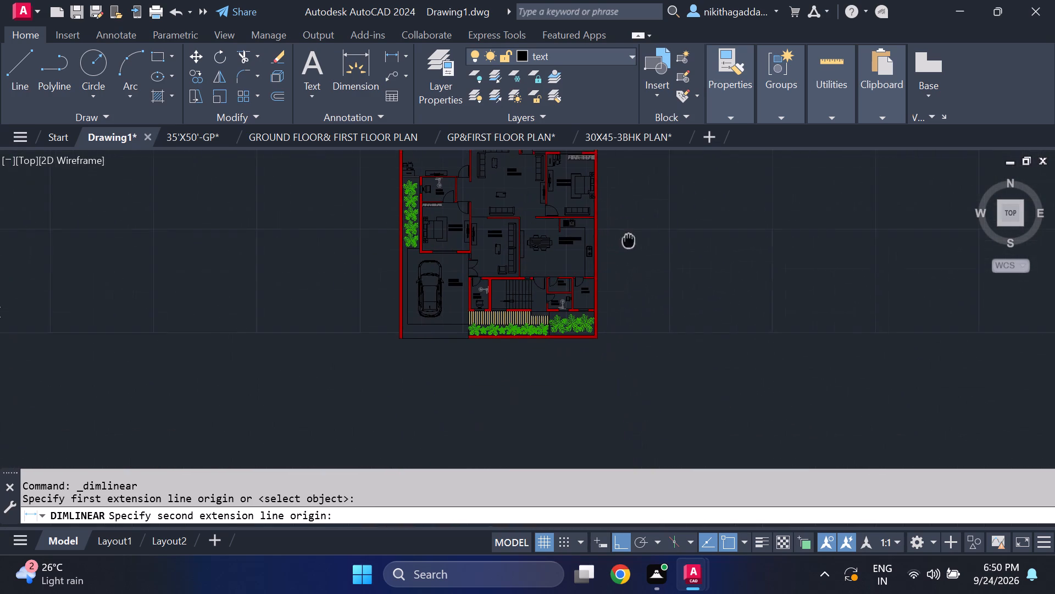
middle_click_drag(627, 237, 625, 228)
scroll(634, 313, "up", 3)
scroll(507, 341, "up", 3)
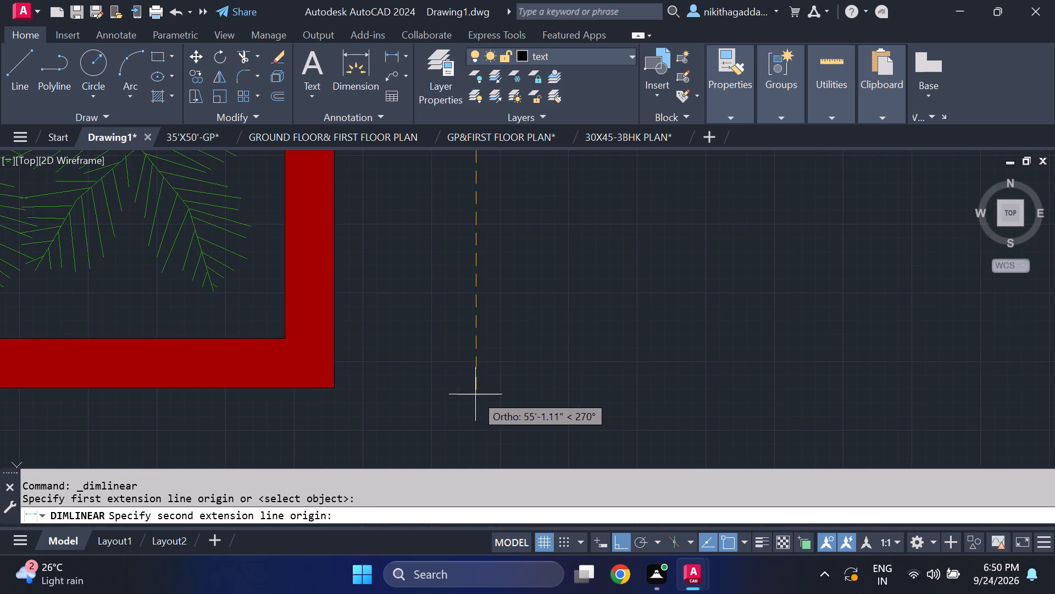
scroll(474, 388, "down", 5)
scroll(475, 386, "up", 5)
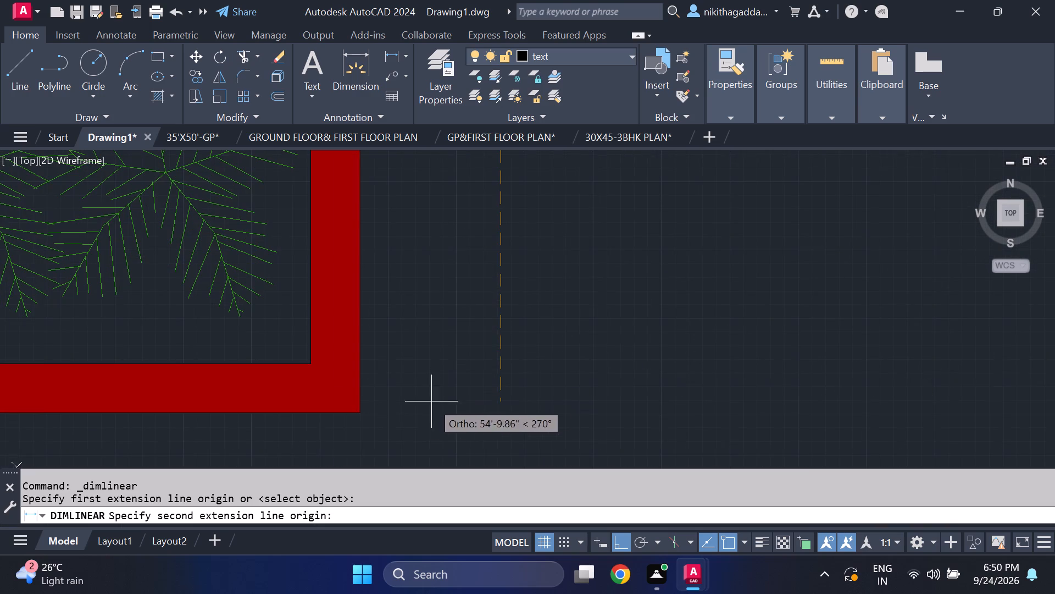
left_click(500, 413)
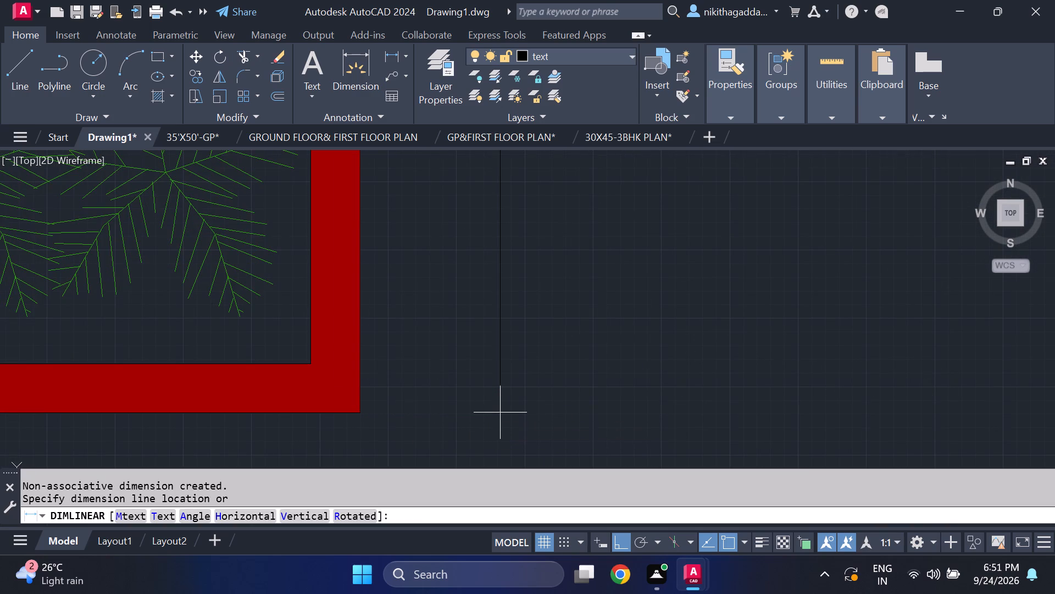
left_click(500, 413)
Inspect the new overall depth dimension and its text along the right-hand outer wall.
scroll(559, 241, "down", 3)
middle_click_drag(570, 226, 582, 367)
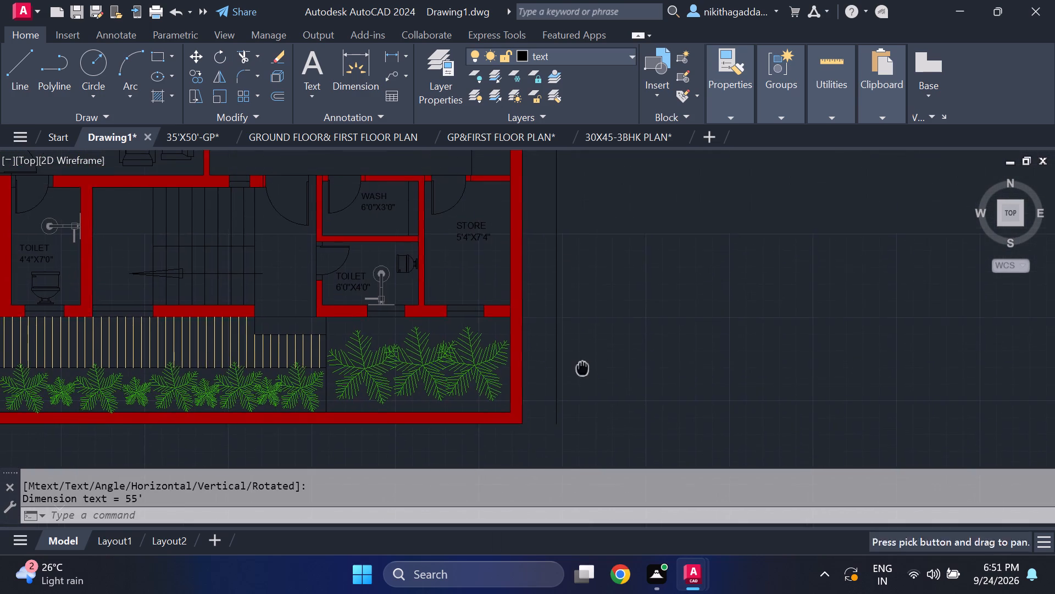
middle_click_drag(591, 231, 595, 392)
middle_click_drag(574, 246, 575, 430)
scroll(552, 332, "up", 2)
scroll(617, 346, "down", 5)
scroll(671, 400, "up", 2)
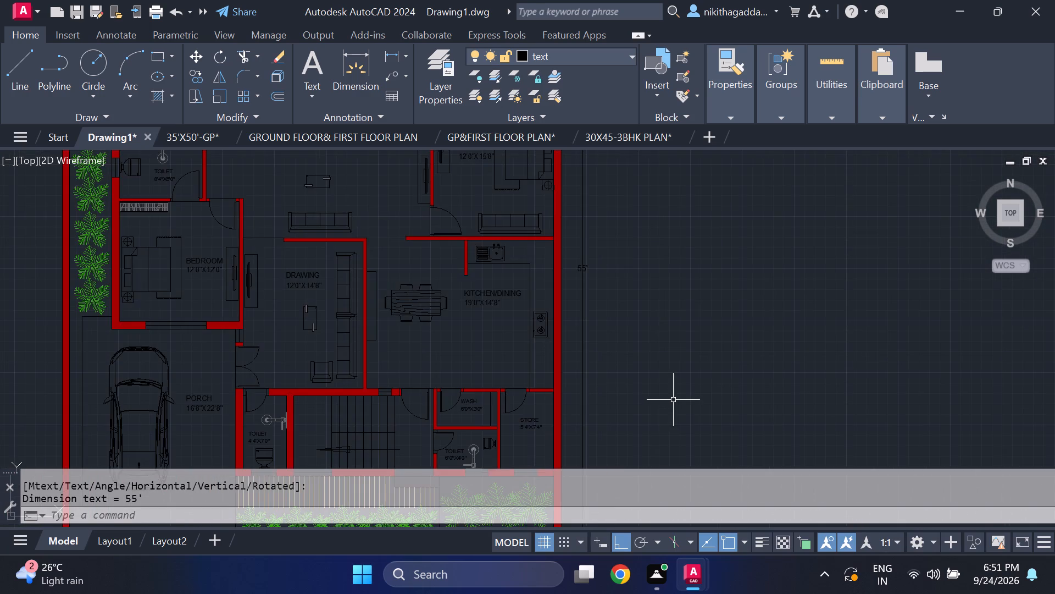
Add the single-line title text GROUND FLOOR PLAN below the bottom wall, about 2 ft high with rotation 0.
middle_click_drag(674, 400, 656, 184)
scroll(665, 211, "down", 1)
middle_click_drag(655, 213, 656, 262)
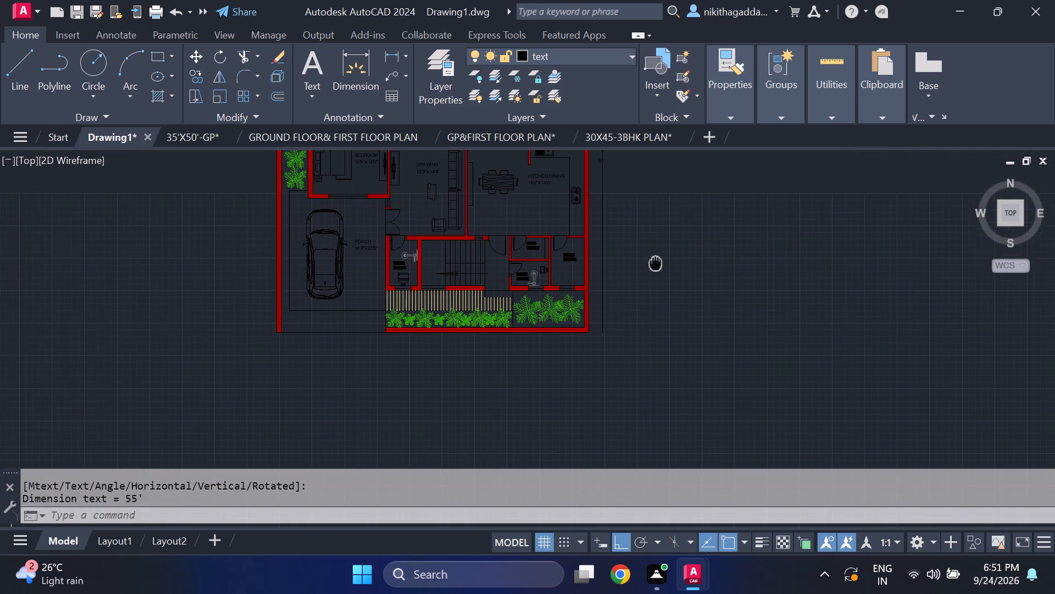
middle_click_drag(656, 262, 645, 283)
type("DT")
key("Return")
scroll(438, 382, "up", 2)
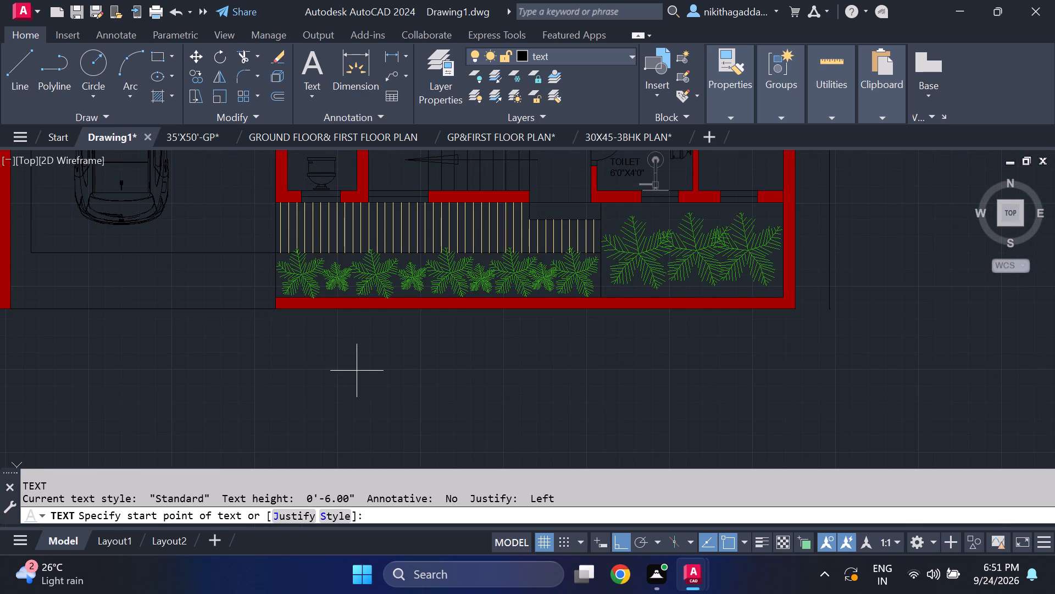
left_click(271, 340)
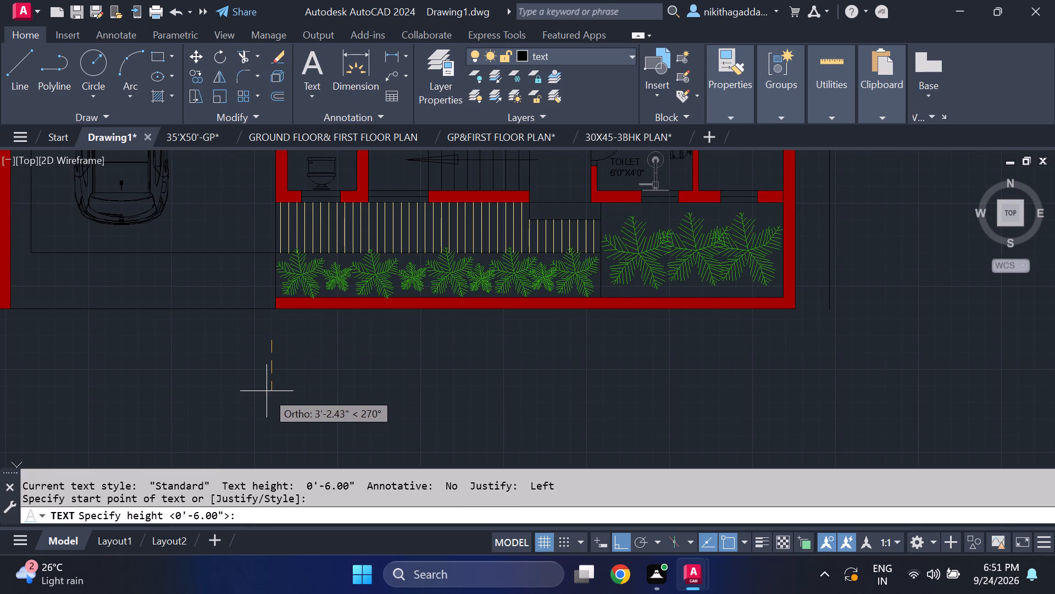
left_click(273, 376)
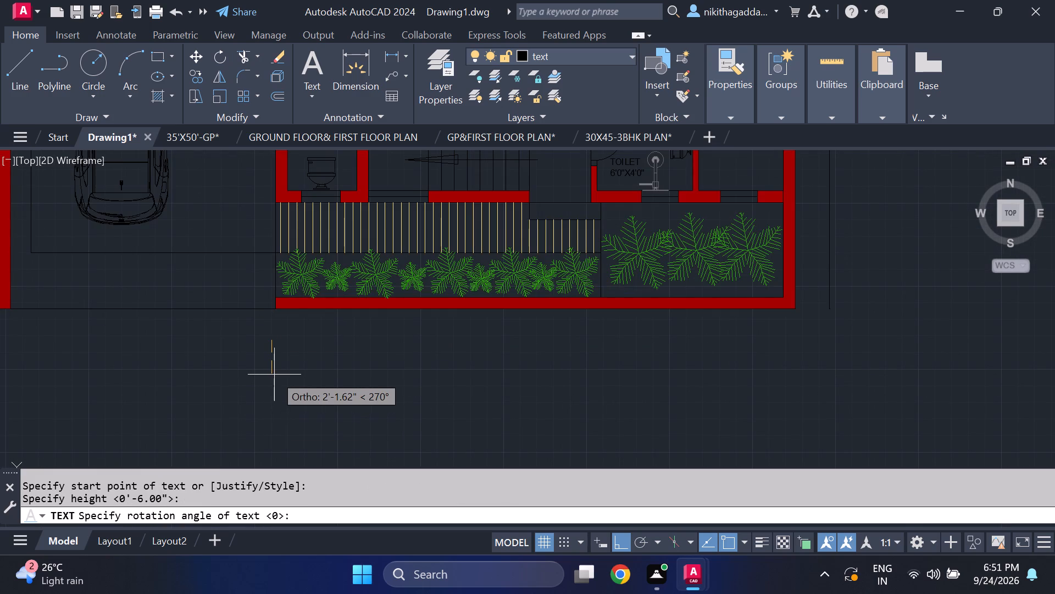
key("0")
key("Return")
type("GR")
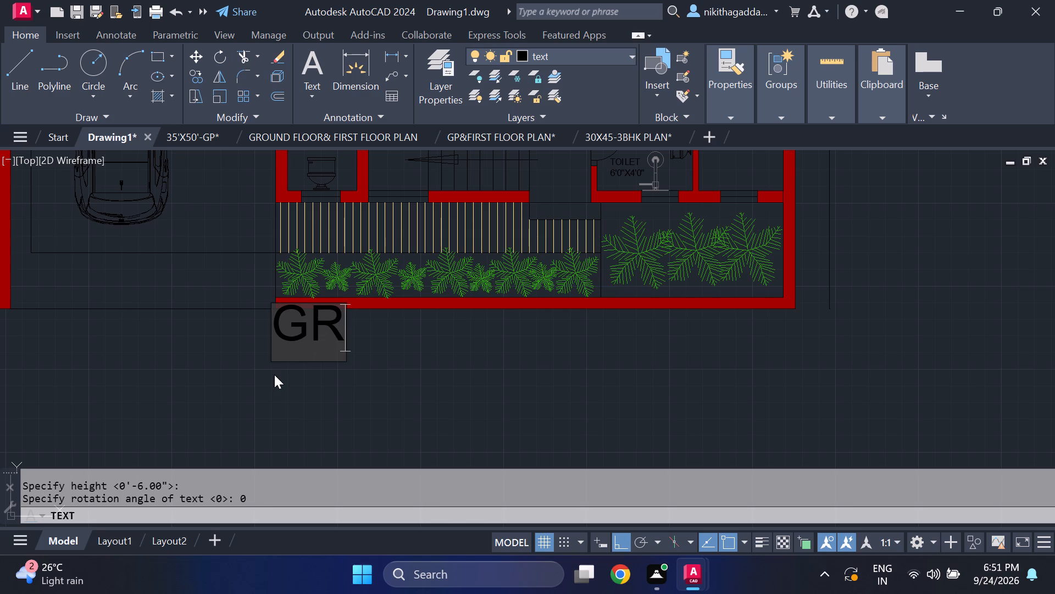
type("OUND FLOO")
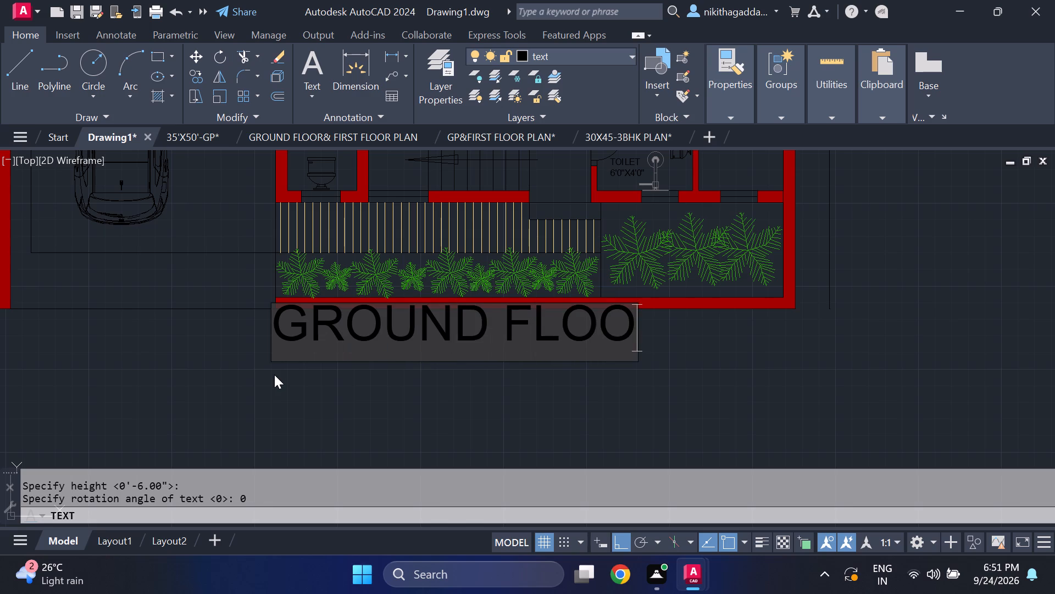
type("R PLAN")
key("Return")
key("Return")
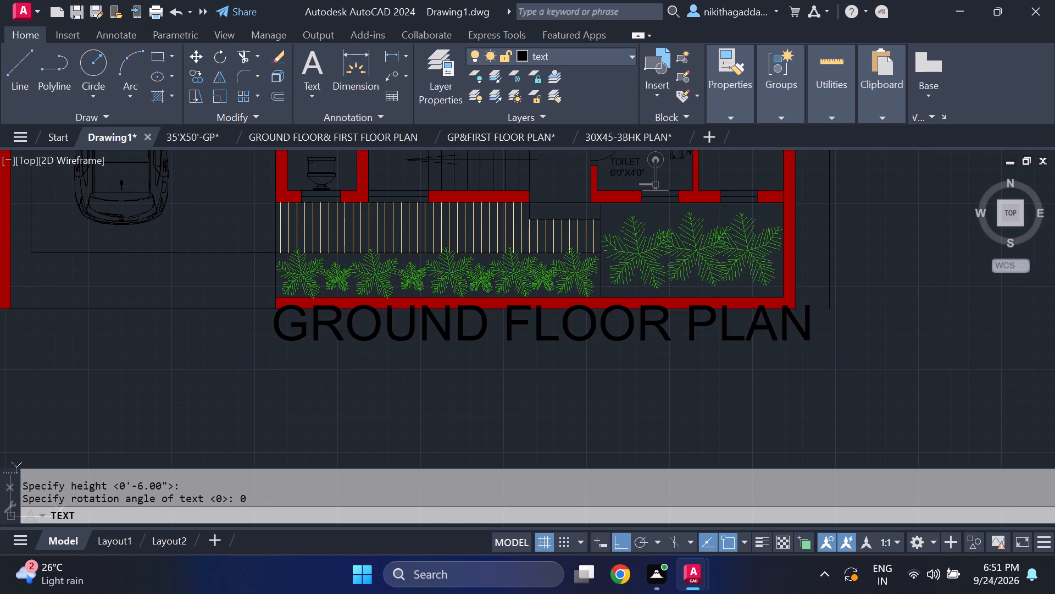
Move the GROUND FLOOR PLAN title down and to the left, clear of the bottom wall, with ortho off.
left_click_drag(853, 324, 846, 335)
left_click(773, 365)
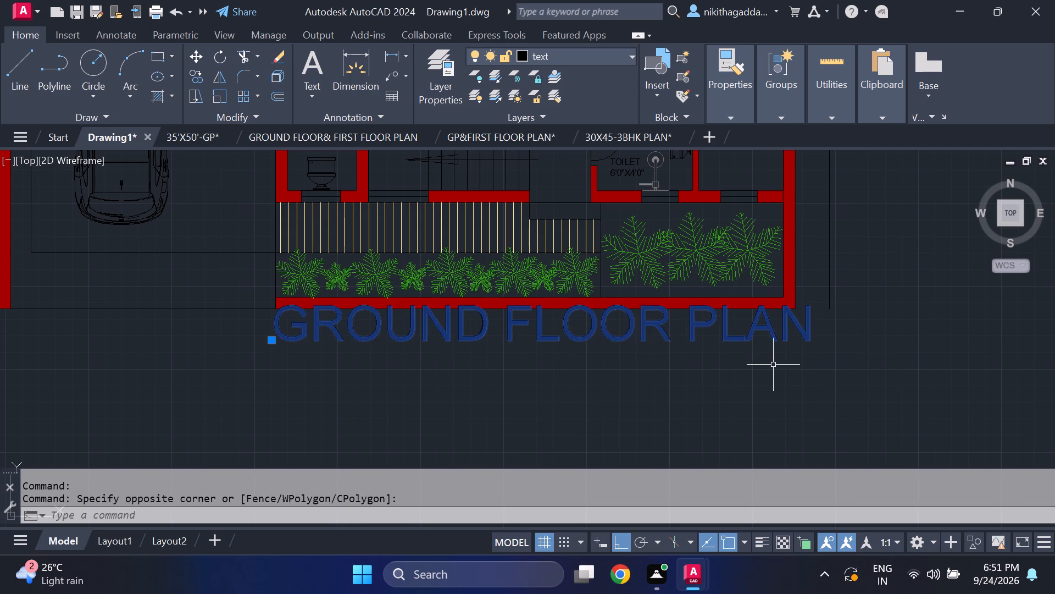
key("m")
key("Return")
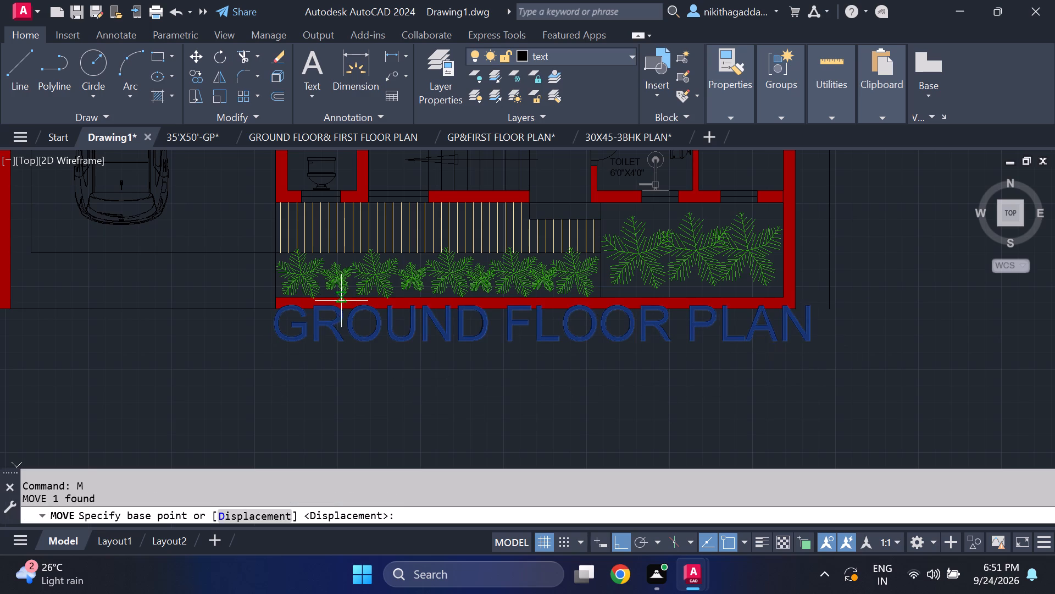
left_click_drag(291, 342, 274, 342)
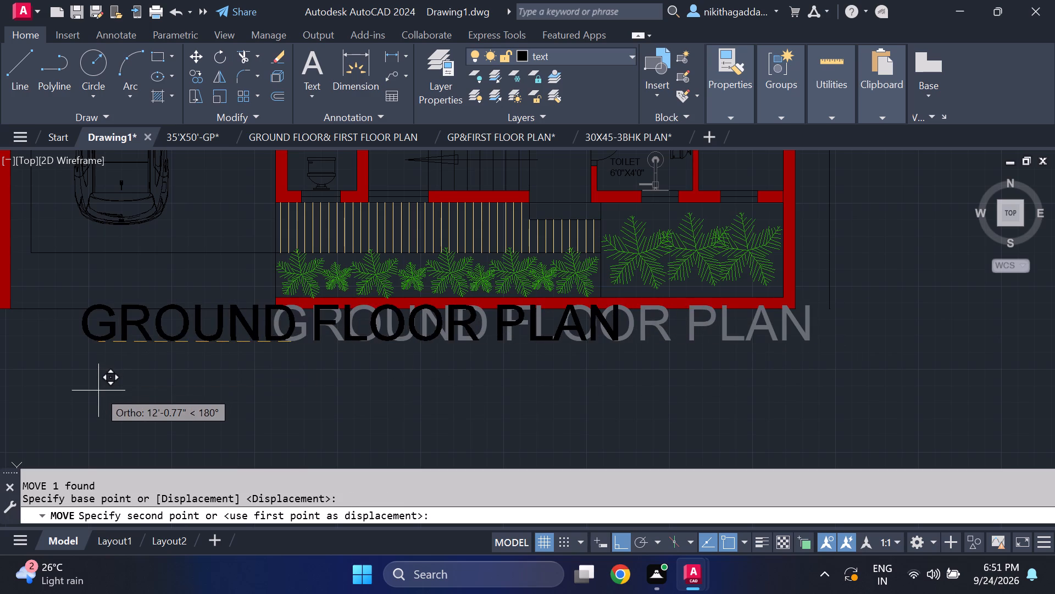
key("F8")
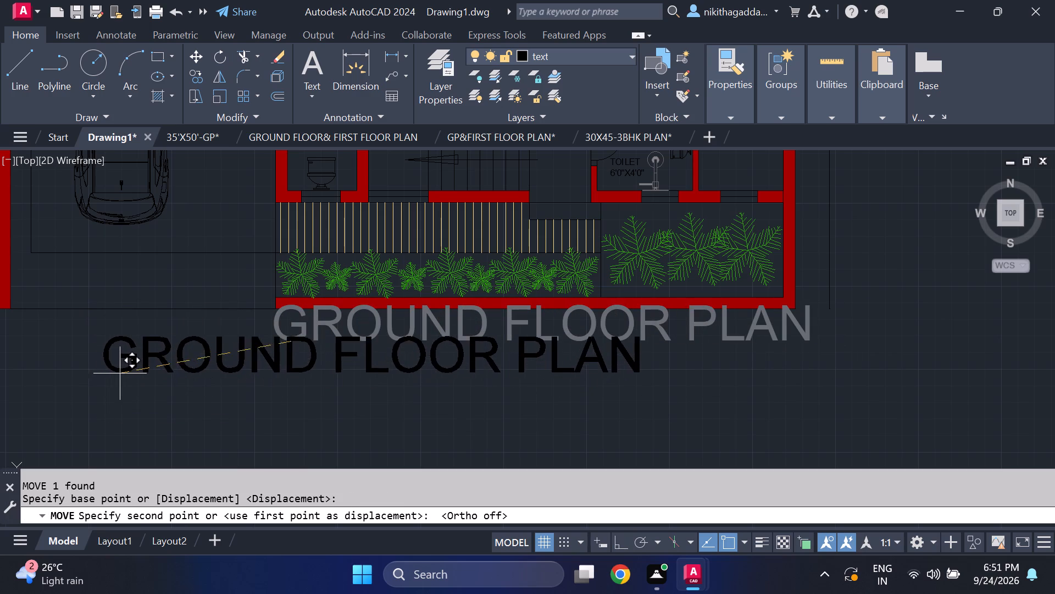
left_click(148, 361)
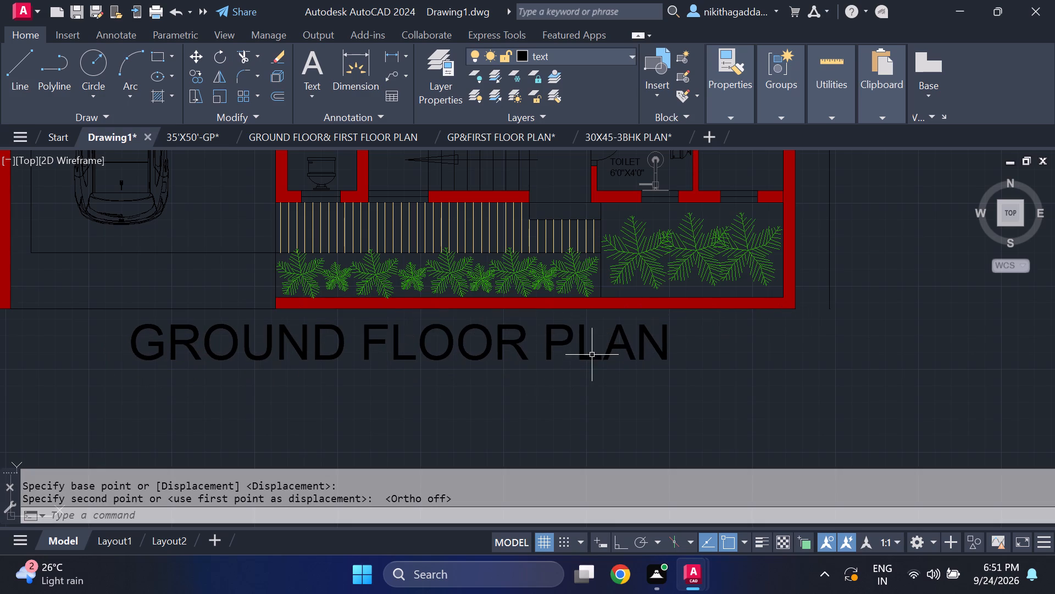
Shorten the title below the bottom wall to read GROUND FLOOR.
double_click(551, 347)
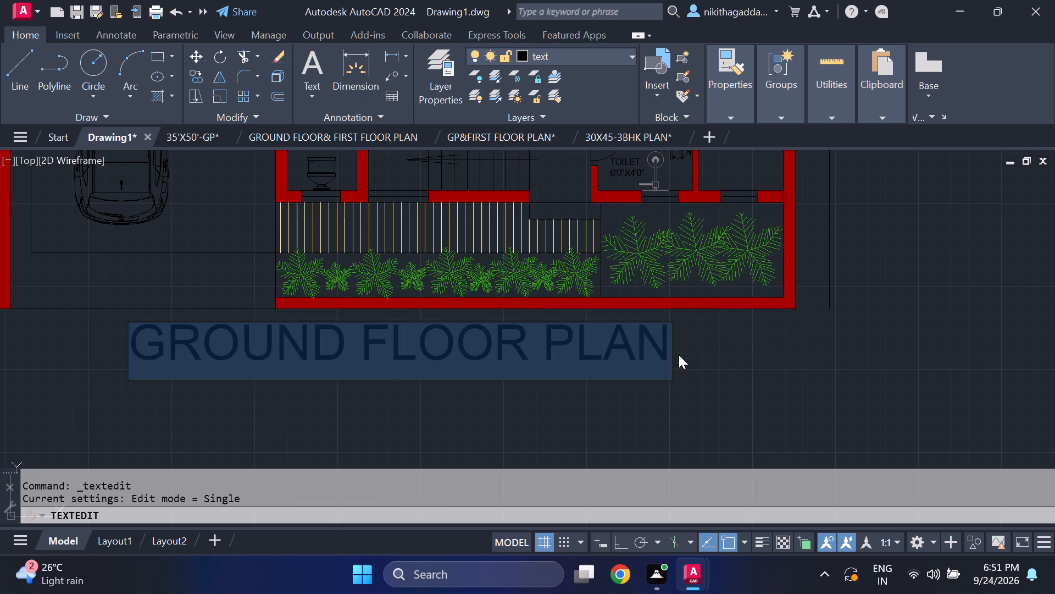
left_click(668, 354)
key("BackSpace")
key("BackSpace")
key("BackSpace")
key("BackSpace")
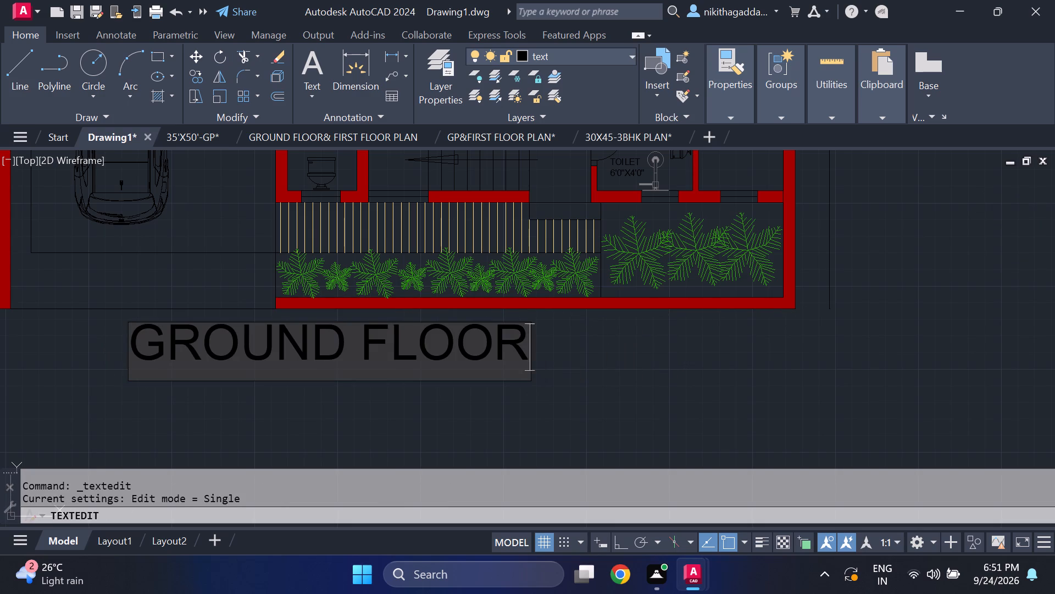
key("BackSpace")
key("Return")
key("Return")
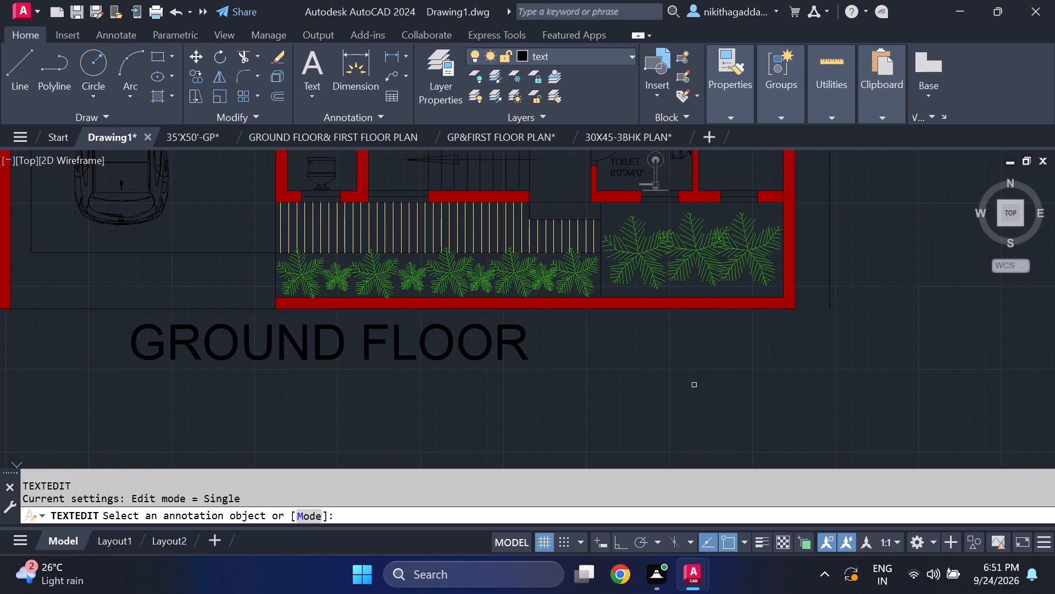
scroll(686, 428, "down", 3)
key("Escape")
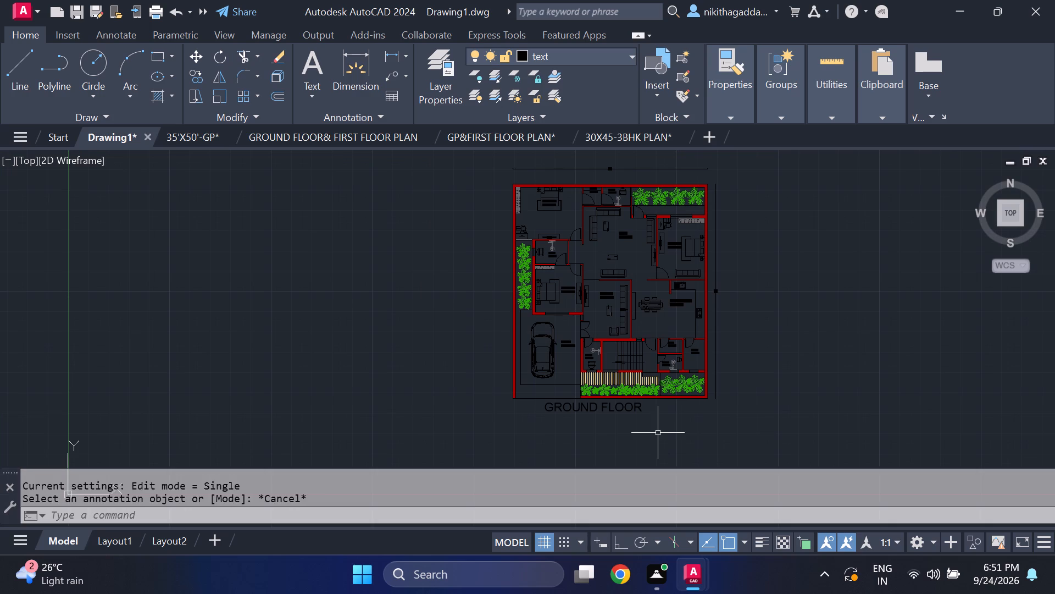
Scale the GROUND FLOOR title down slightly, using the lower-left end of its text as the base point.
scroll(590, 390, "up", 1)
scroll(639, 431, "up", 1)
middle_click_drag(639, 431, 614, 361)
scroll(614, 361, "up", 1)
left_click_drag(736, 316, 726, 317)
left_click(233, 391)
type("SCALE")
key("Return")
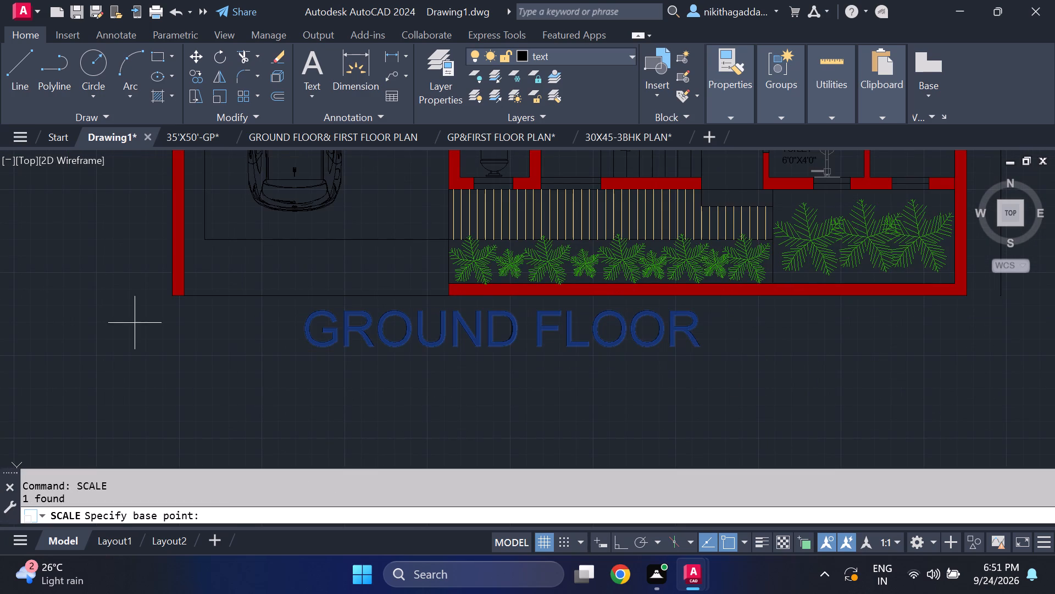
left_click(315, 345)
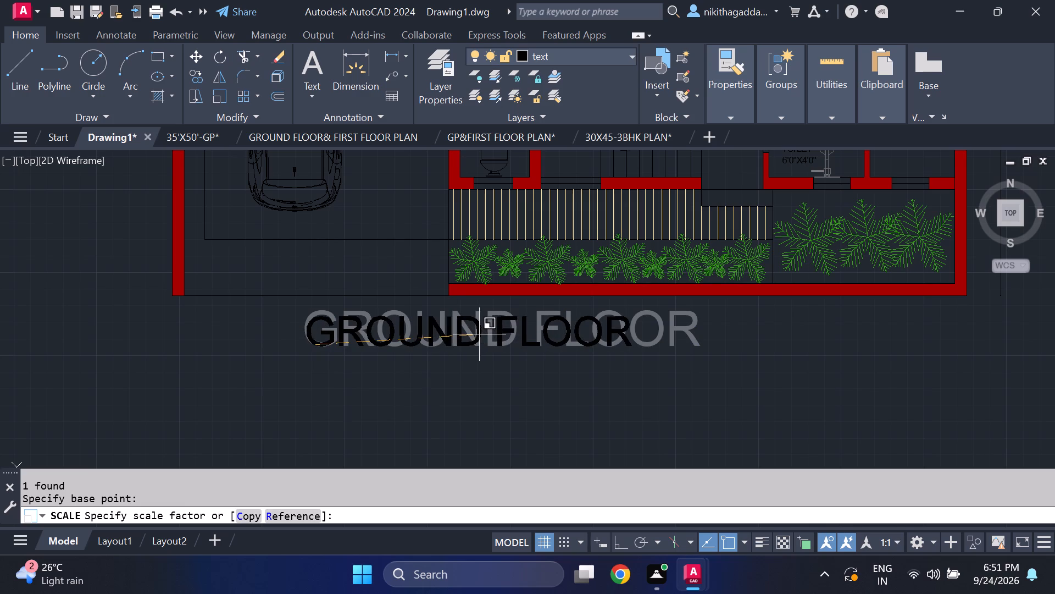
left_click(486, 332)
Copy the GROUND FLOOR title to a second line just below it, offset slightly to the left.
left_click_drag(667, 312, 658, 317)
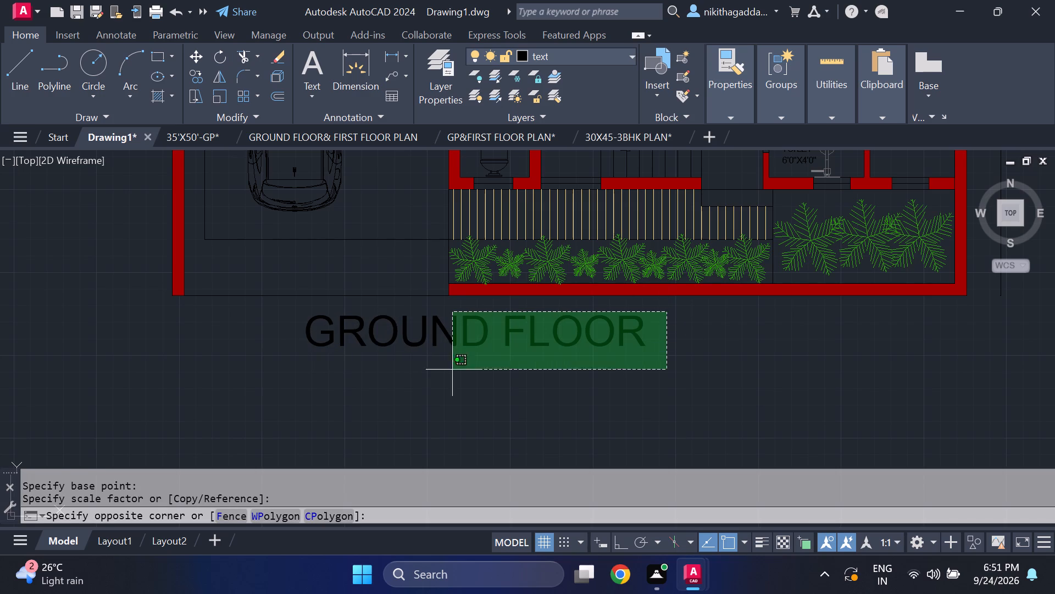
left_click(212, 425)
type("CO")
key("Return")
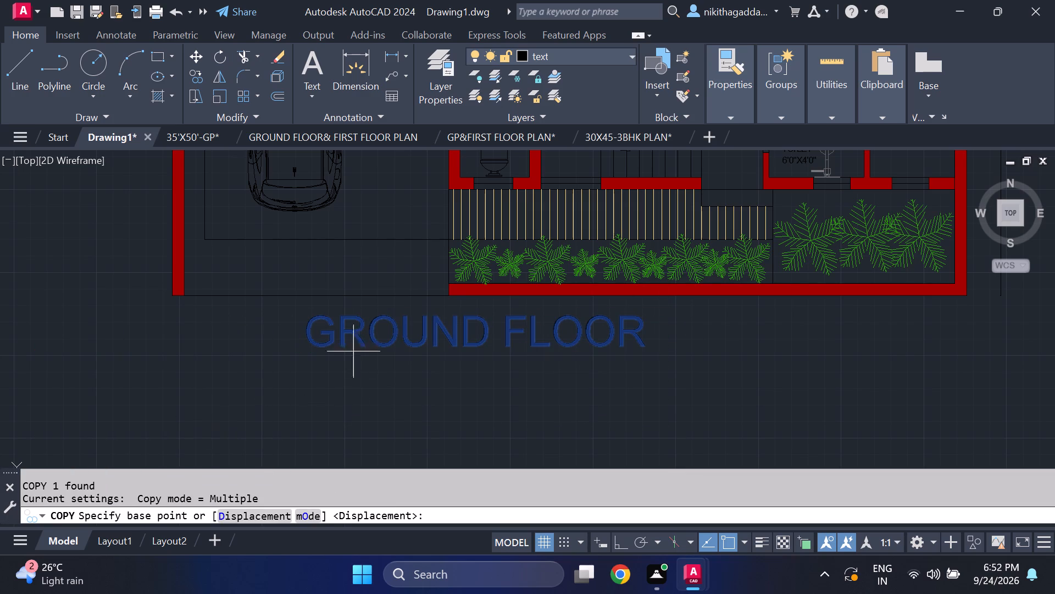
left_click(309, 346)
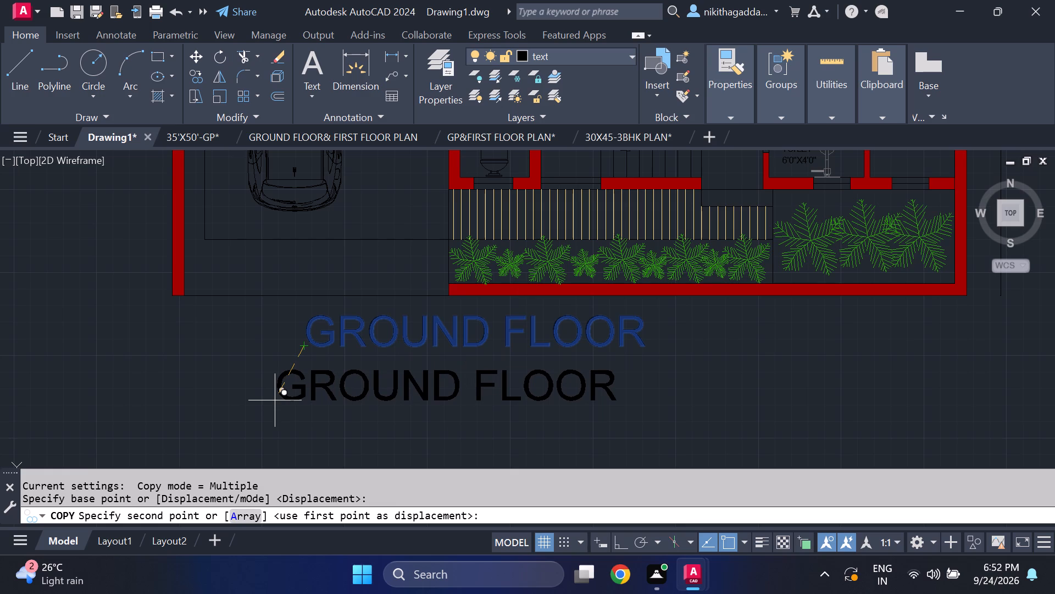
left_click(275, 400)
key("Escape")
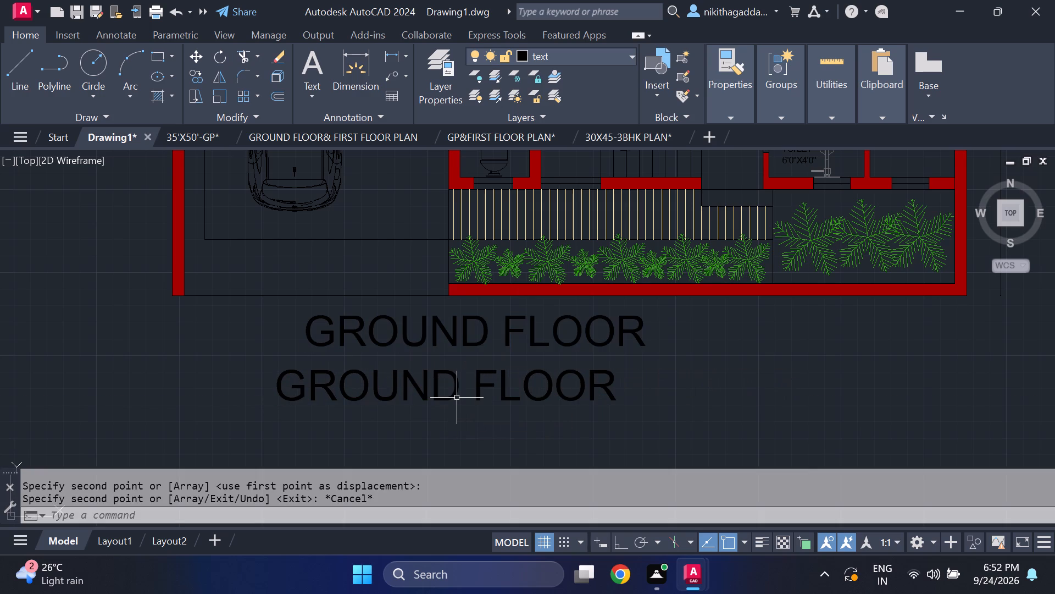
Replace the text of the lower title copy with 50X55 SOUTH FACE HOUSE PLAN 3BHK.
double_click(302, 392)
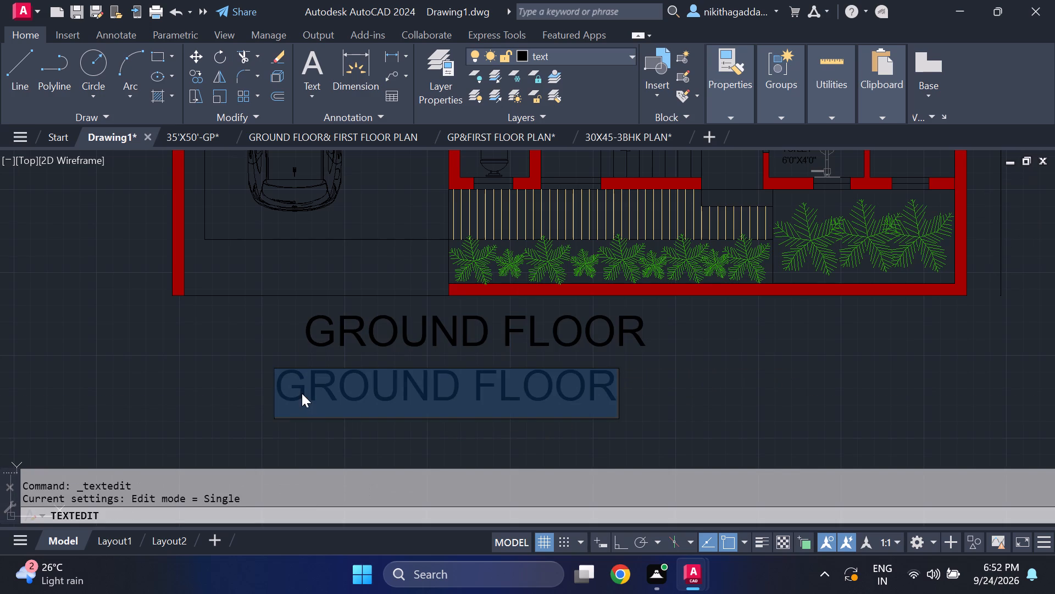
key("Escape")
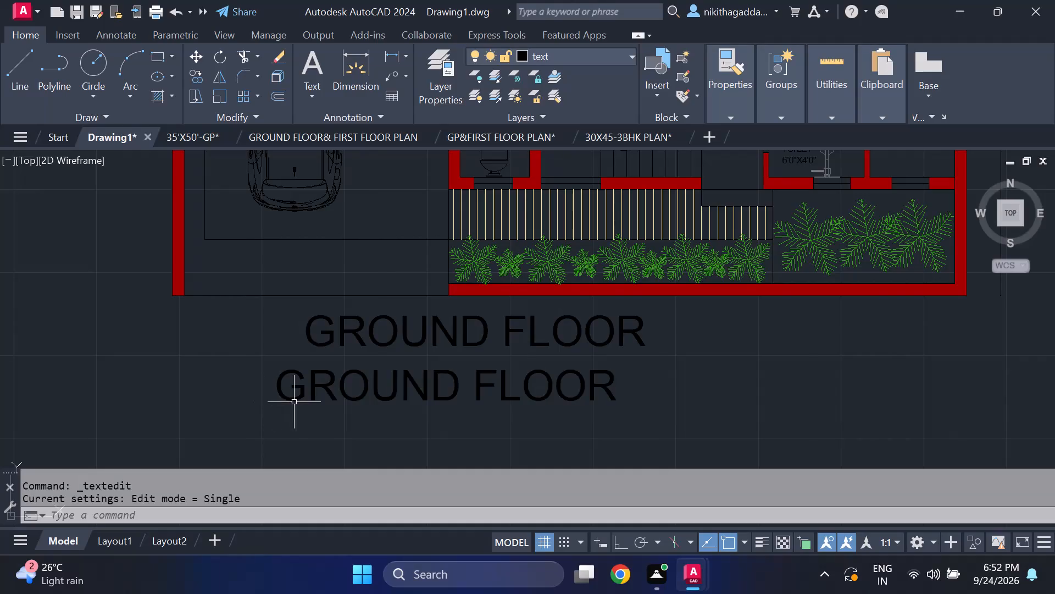
double_click(296, 400)
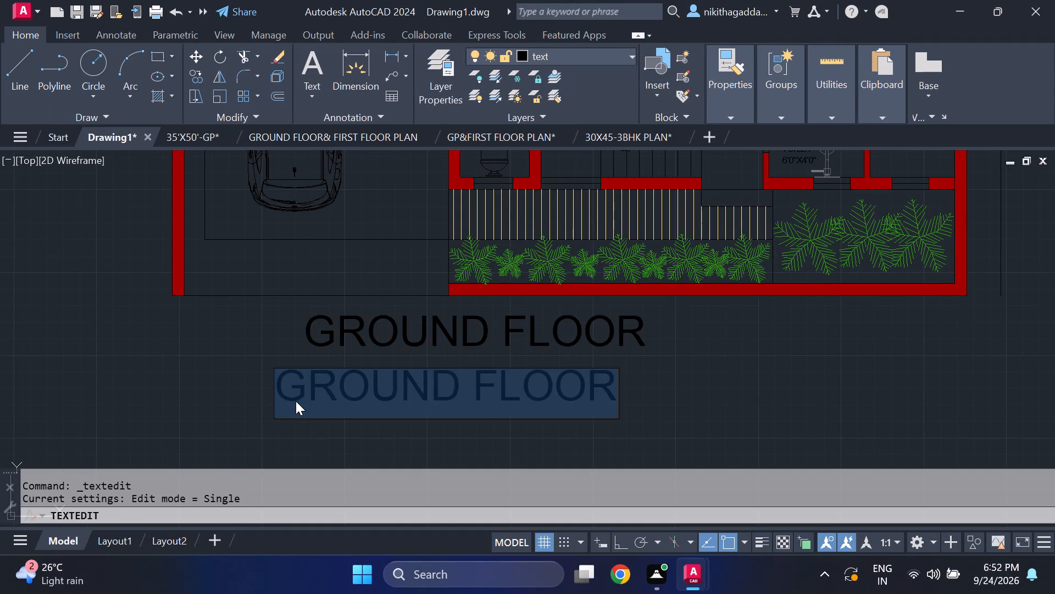
key("Delete")
type("50X")
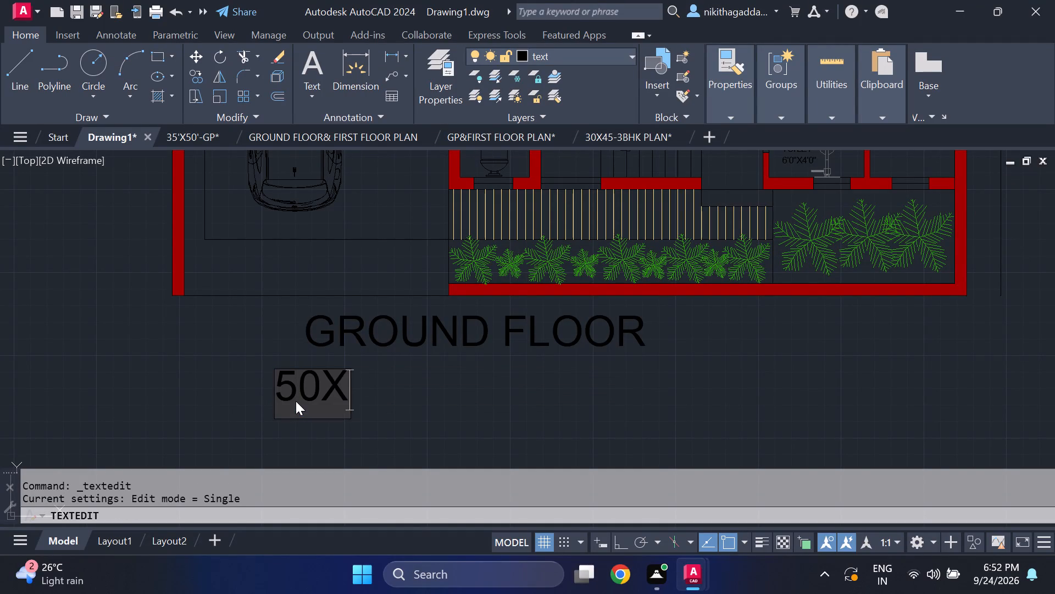
type("55")
key("space")
type("SOUTH")
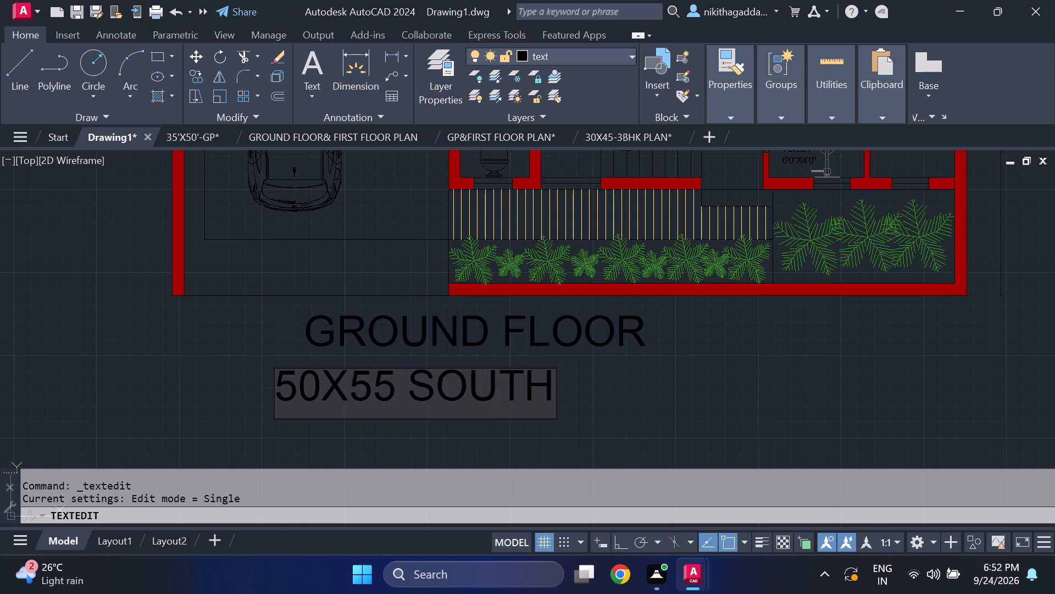
key("space")
type("FACE")
key("space")
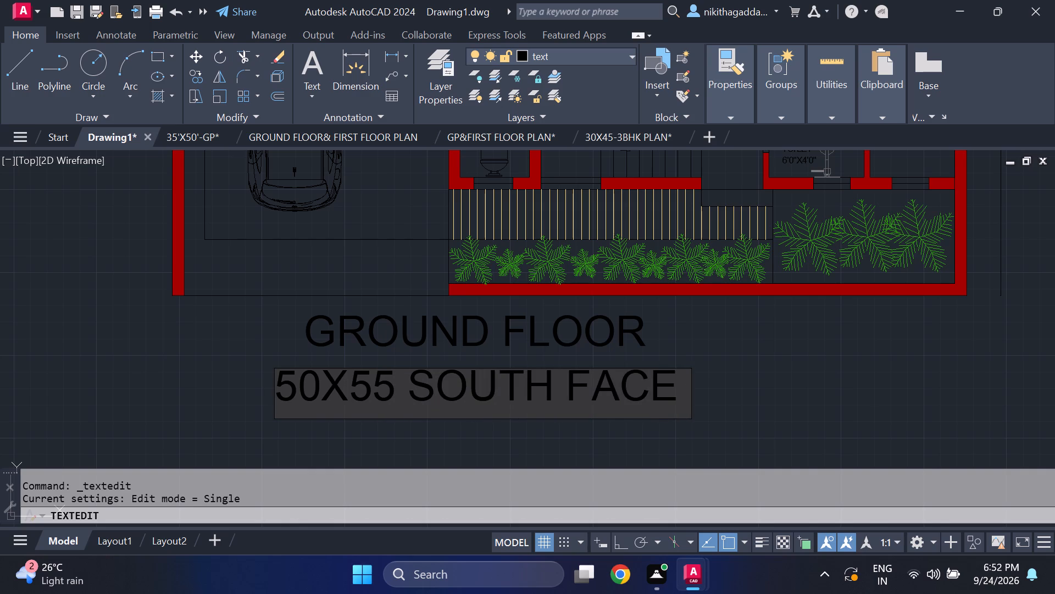
type("HOUSE PLAN")
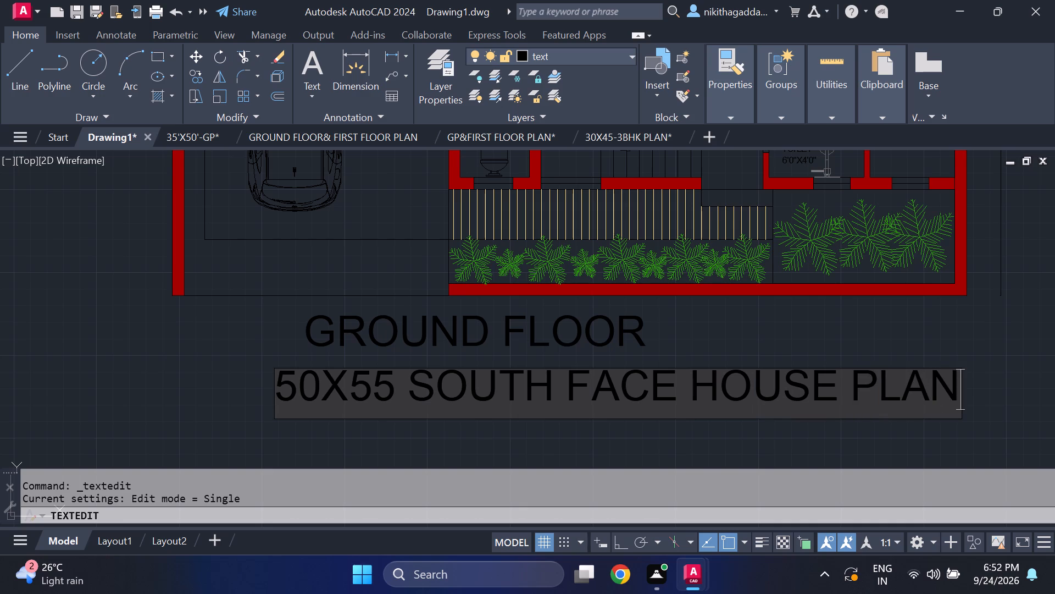
key("space")
type("3BH")
key("k")
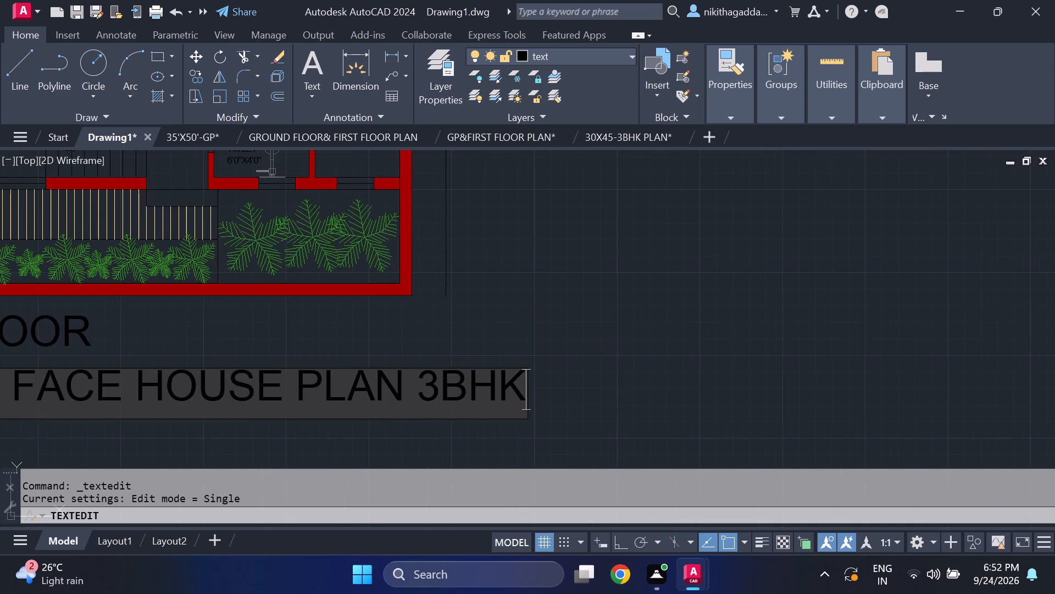
key("Return")
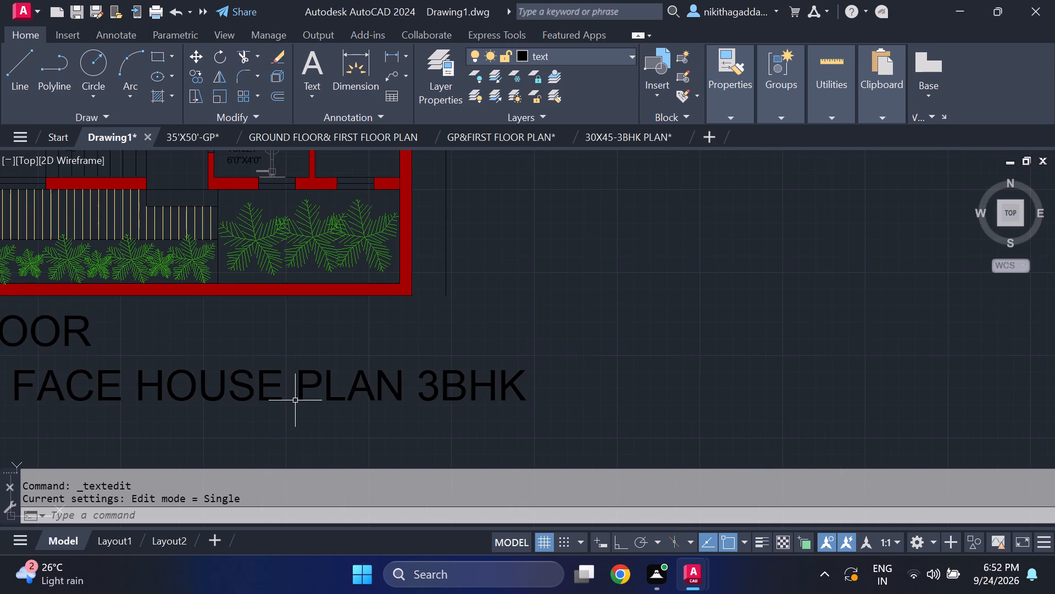
Scale the 50X55 SOUTH FACE HOUSE PLAN 3BHK line down from its left end so it fits within the plan's width.
scroll(295, 400, "down", 3)
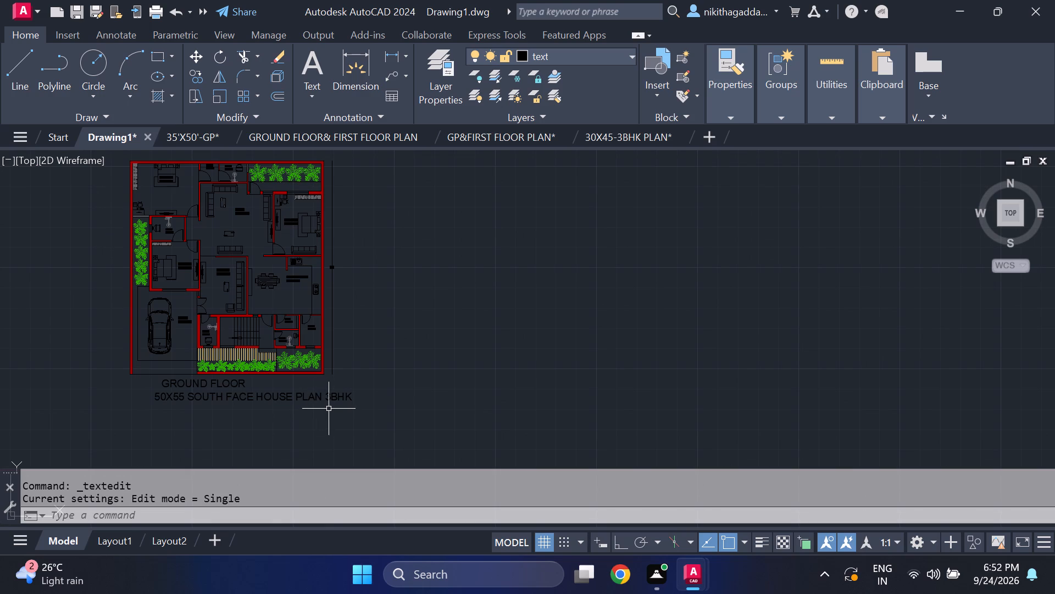
middle_click_drag(330, 408, 437, 379)
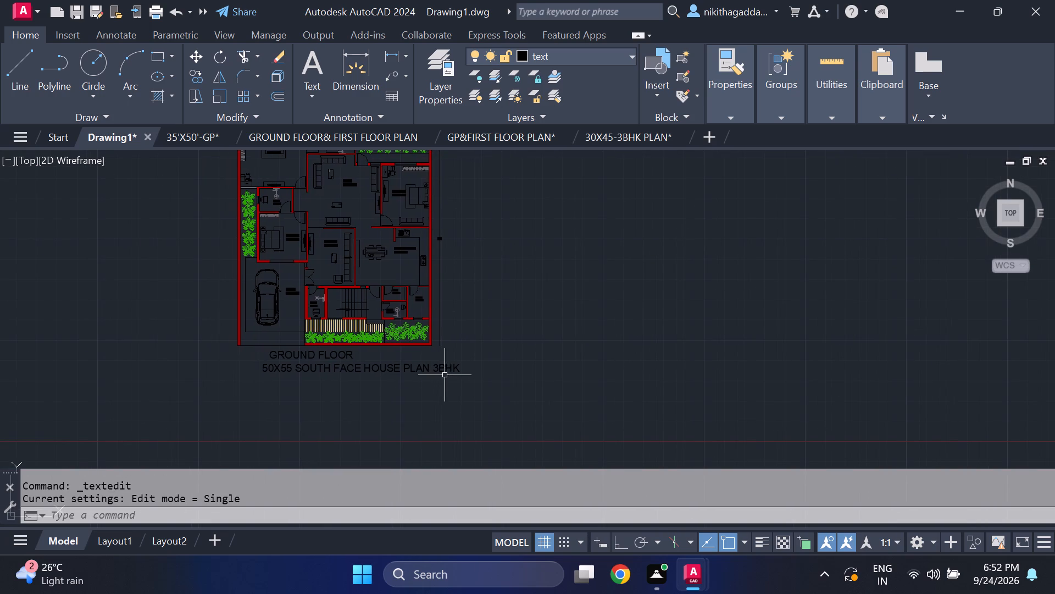
middle_click_drag(394, 388, 424, 415)
middle_click_drag(322, 392, 320, 392)
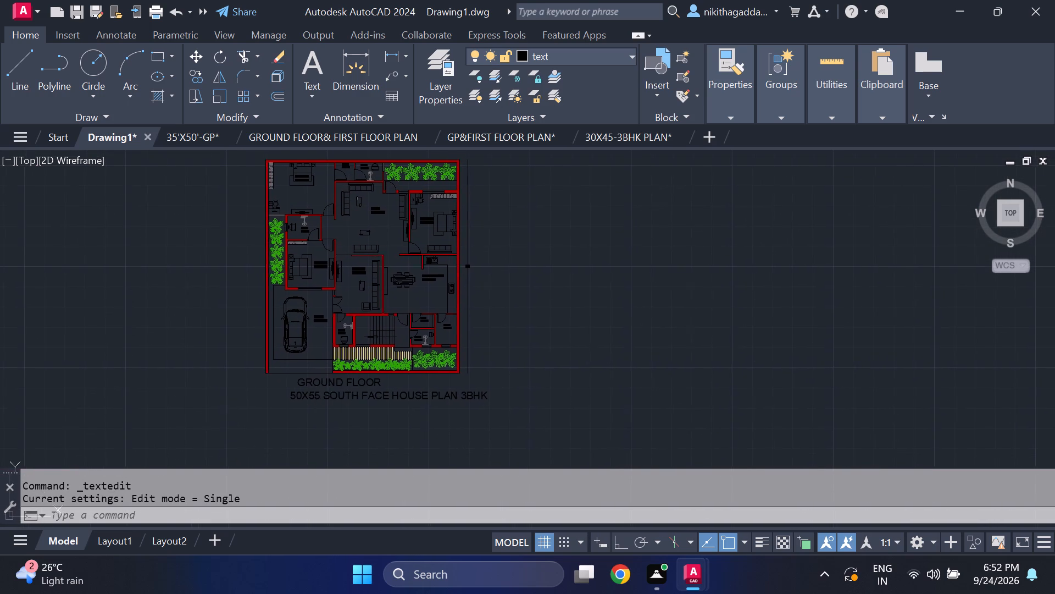
middle_click_drag(320, 392, 365, 383)
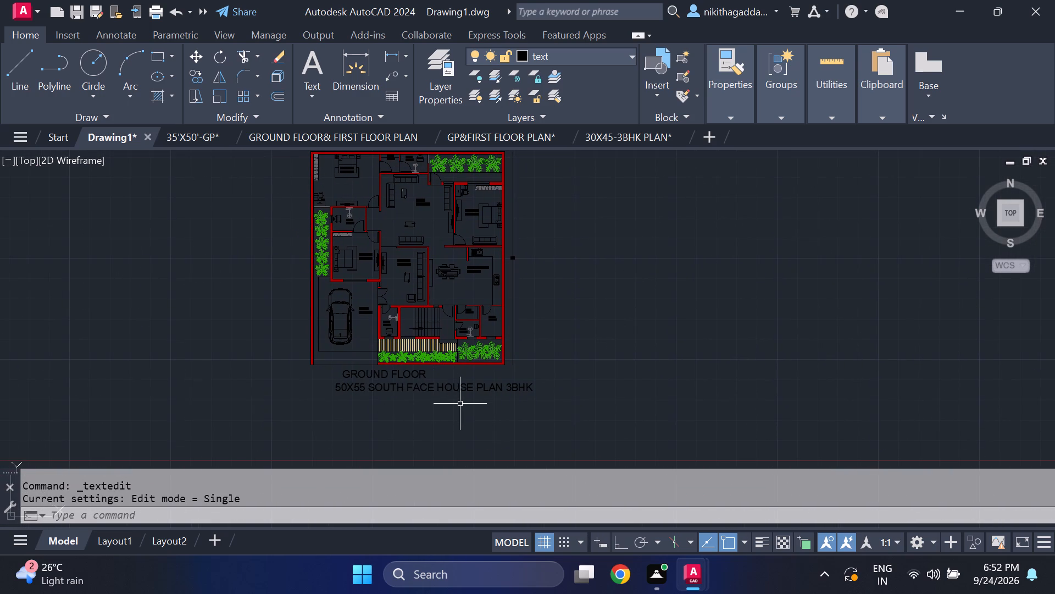
middle_click_drag(464, 405, 524, 419)
scroll(521, 413, "up", 1)
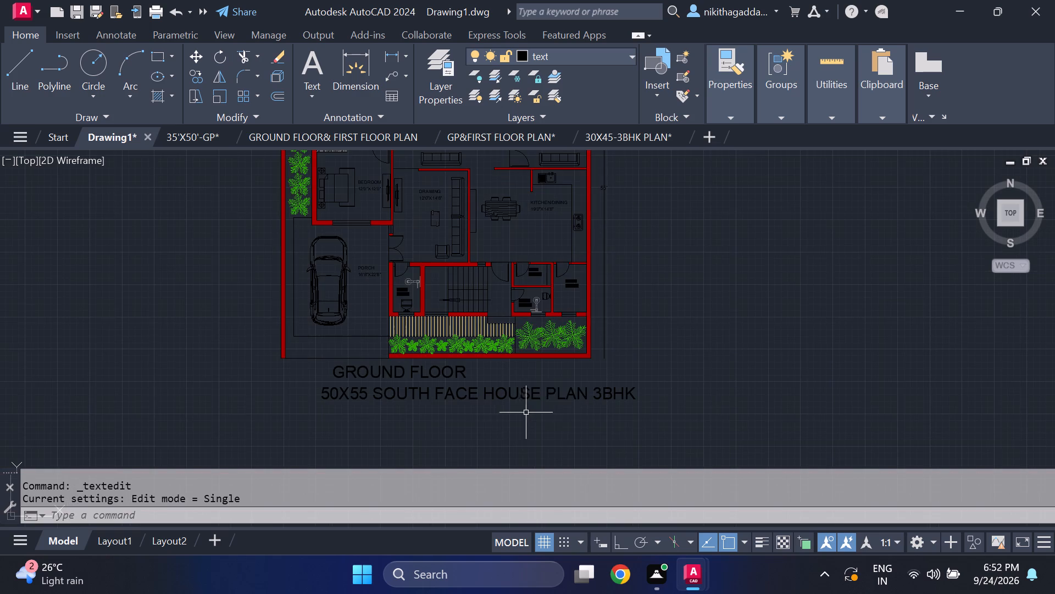
left_click(569, 378)
left_click(547, 414)
key("s")
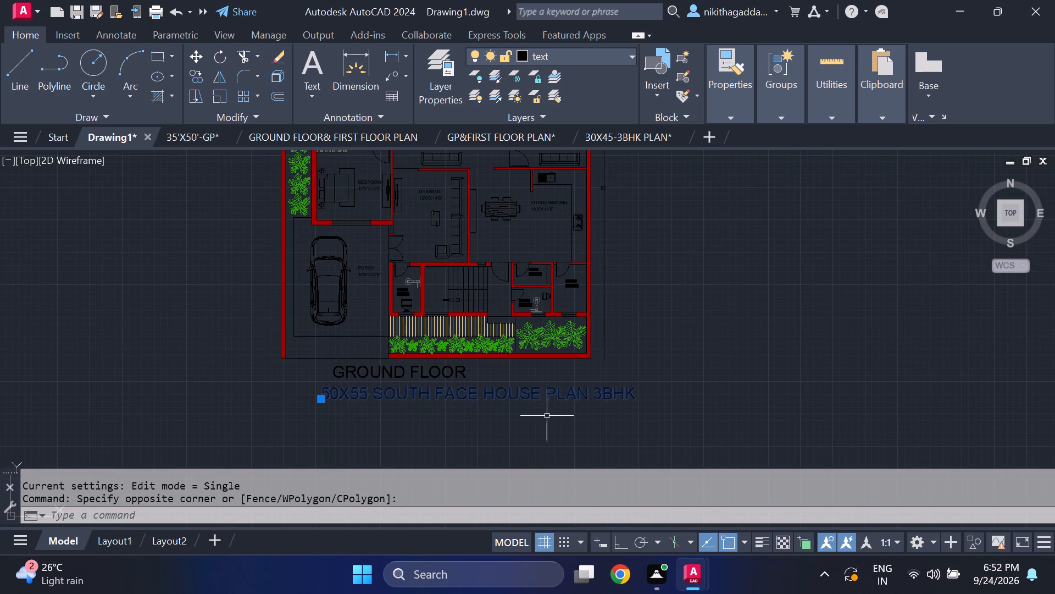
type("CALE")
key("Return")
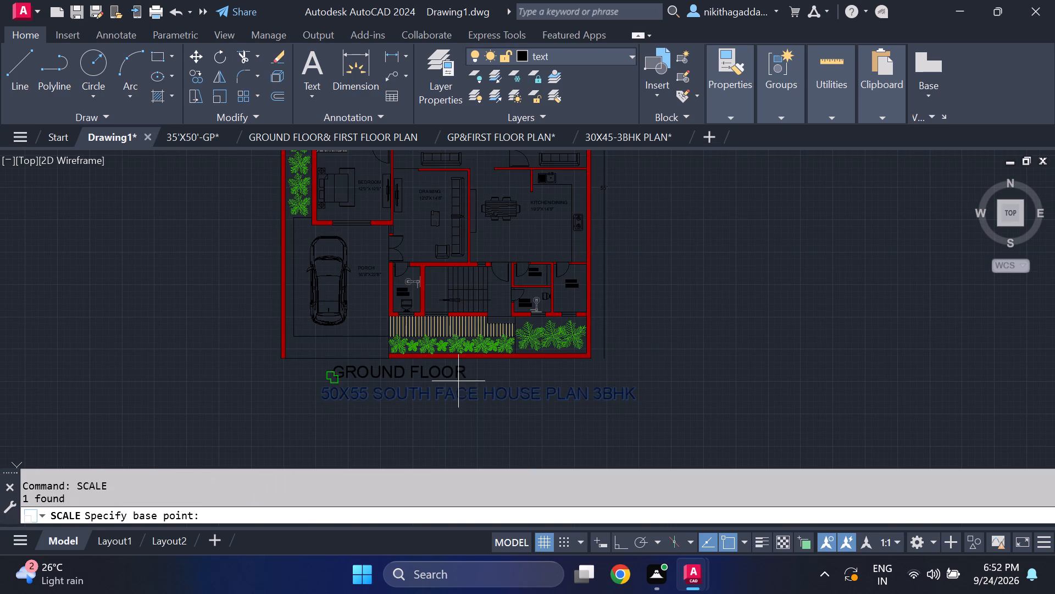
left_click(317, 400)
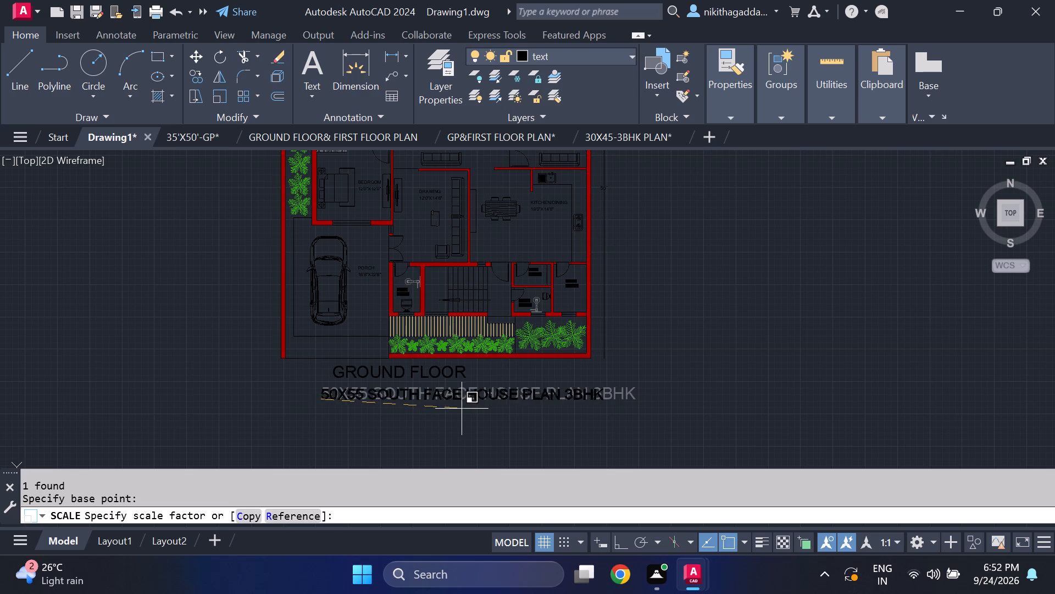
left_click(449, 410)
left_click(451, 406)
left_click(454, 402)
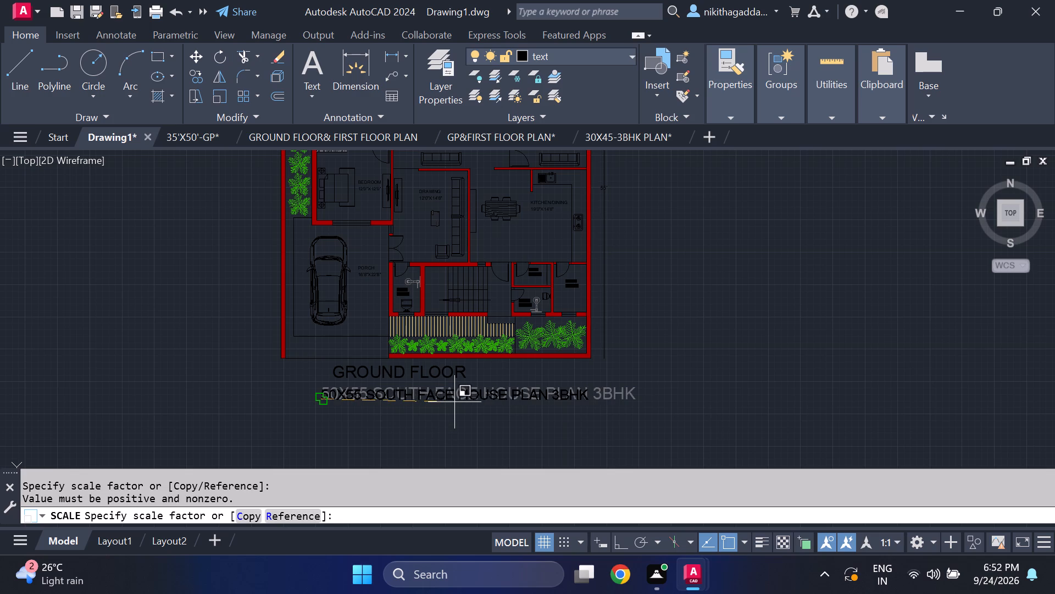
left_click(457, 398)
left_click(457, 398)
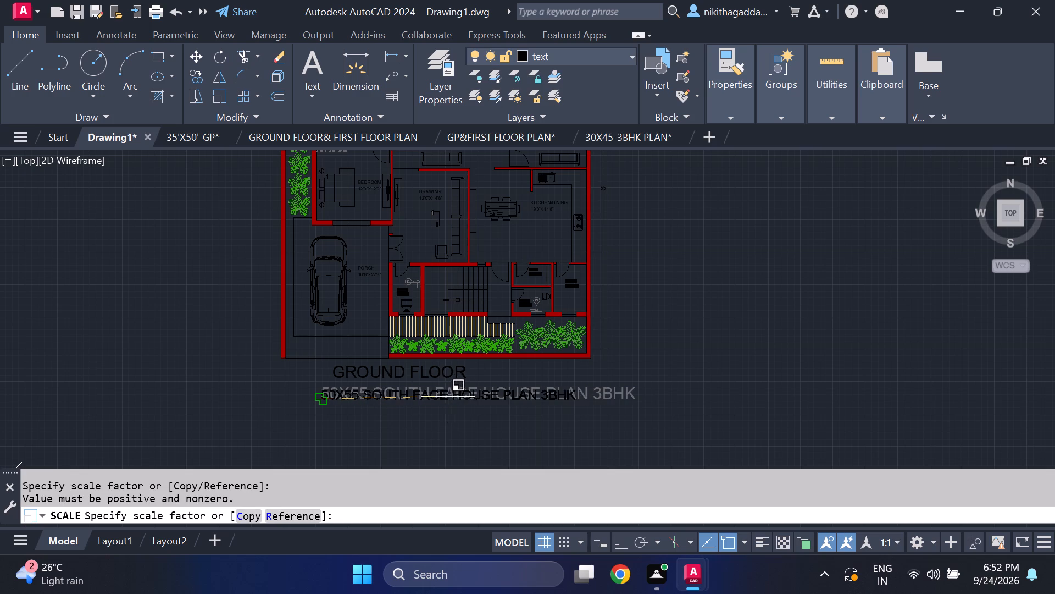
scroll(448, 397, "up", 3)
left_click(448, 393)
scroll(454, 394, "down", 4)
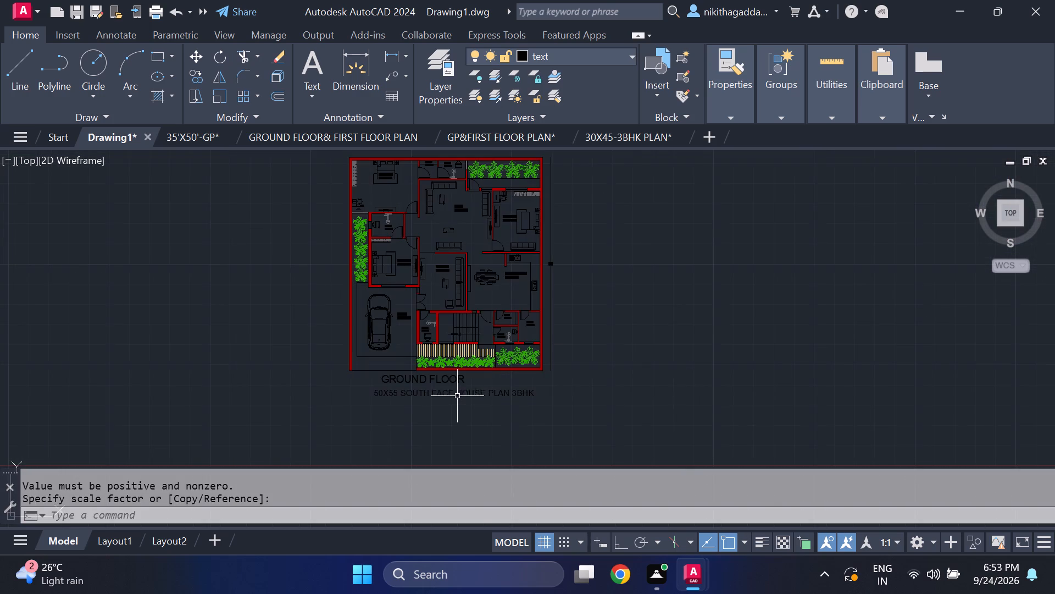
Scale the GROUND FLOOR title down to a small fraction of its size, using a base point at its left end.
scroll(451, 386, "up", 3)
left_click_drag(530, 365, 525, 365)
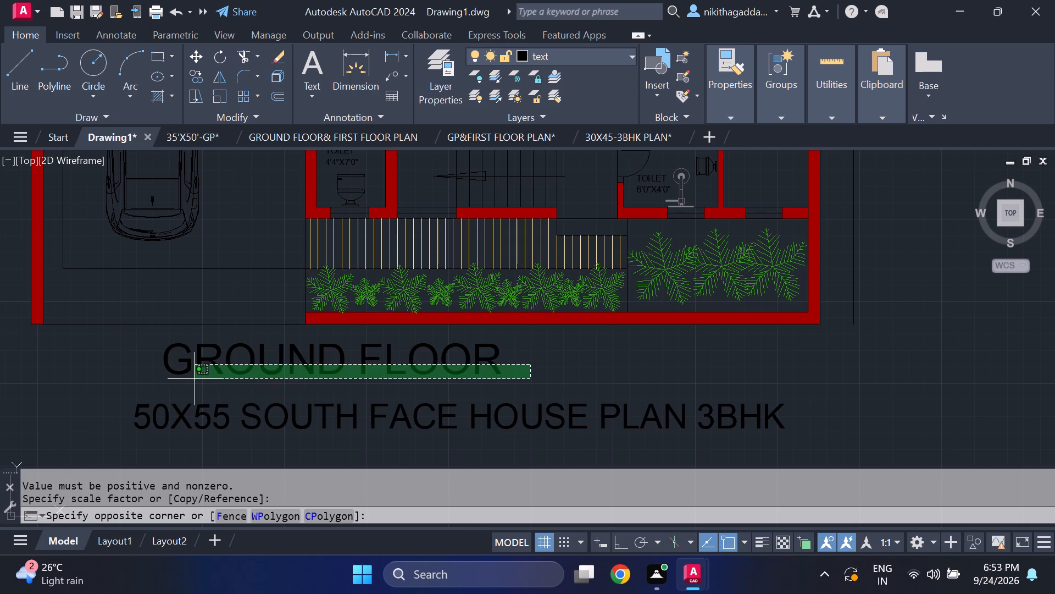
left_click(164, 367)
type("SCALE")
key("Return")
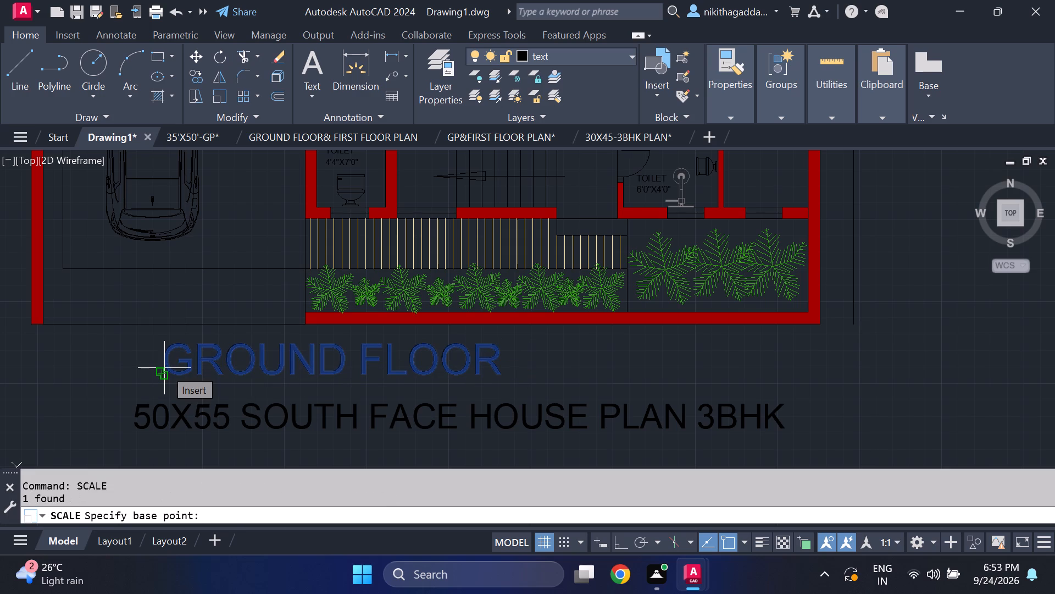
left_click(164, 368)
left_click(181, 377)
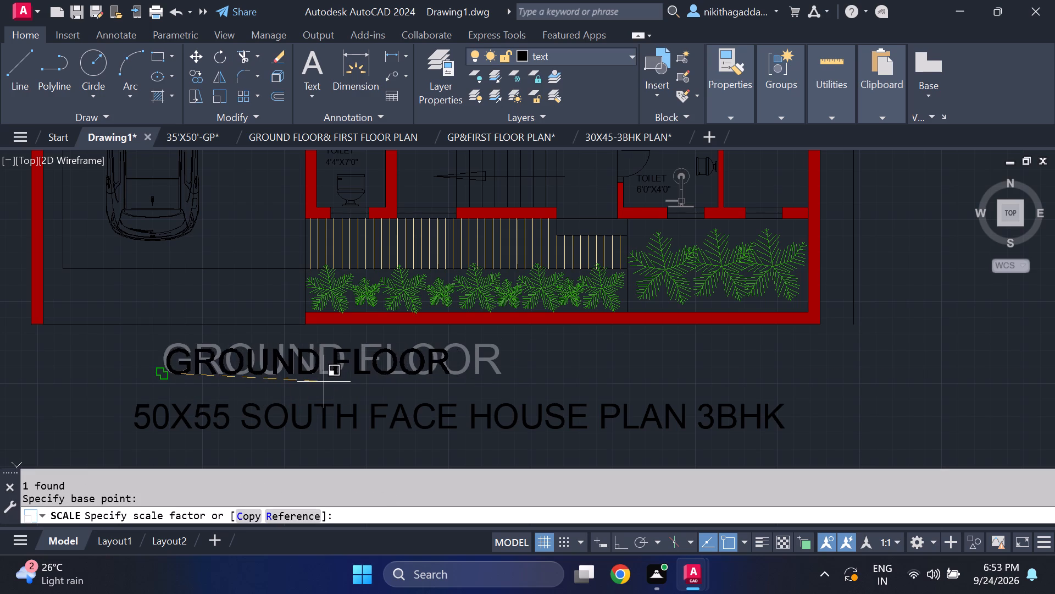
left_click(290, 382)
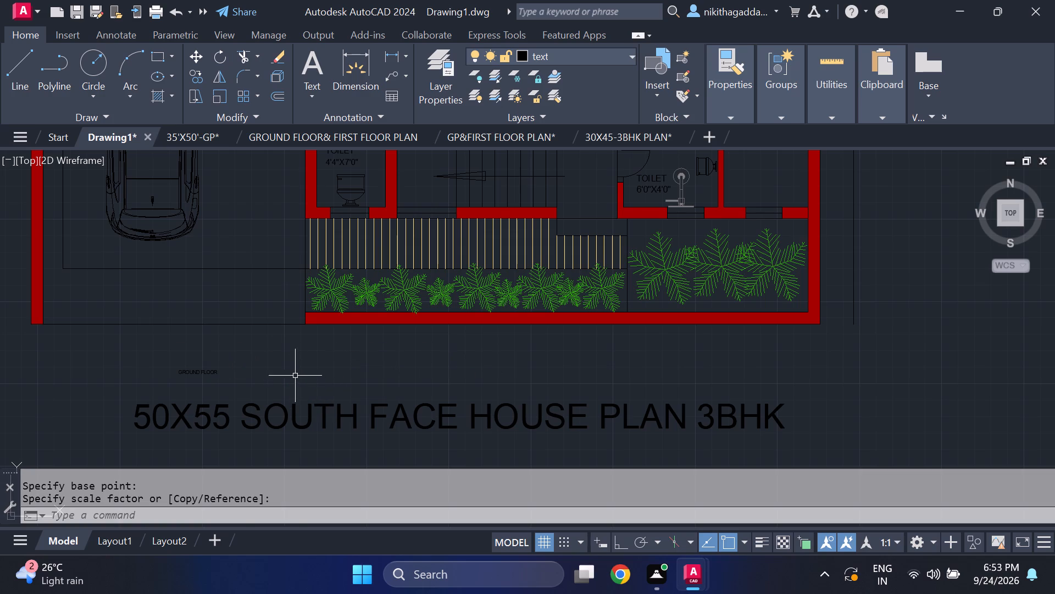
Scale the GROUND FLOOR title up from its left end until its lettering roughly matches the size of the line below it.
left_click_drag(266, 365, 228, 371)
left_click(138, 377)
type("SCALE")
key("Return")
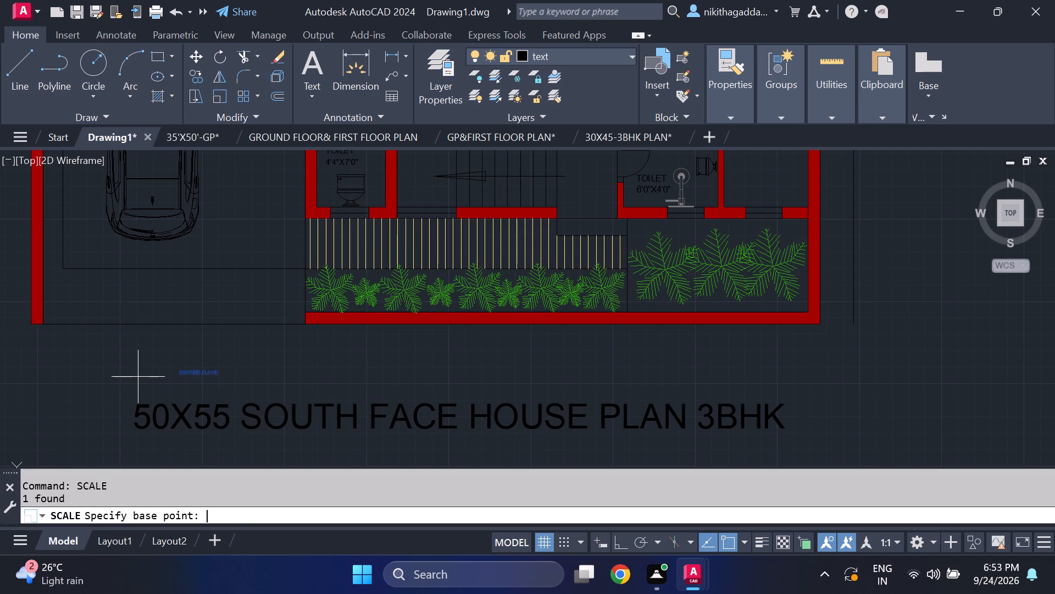
left_click(176, 376)
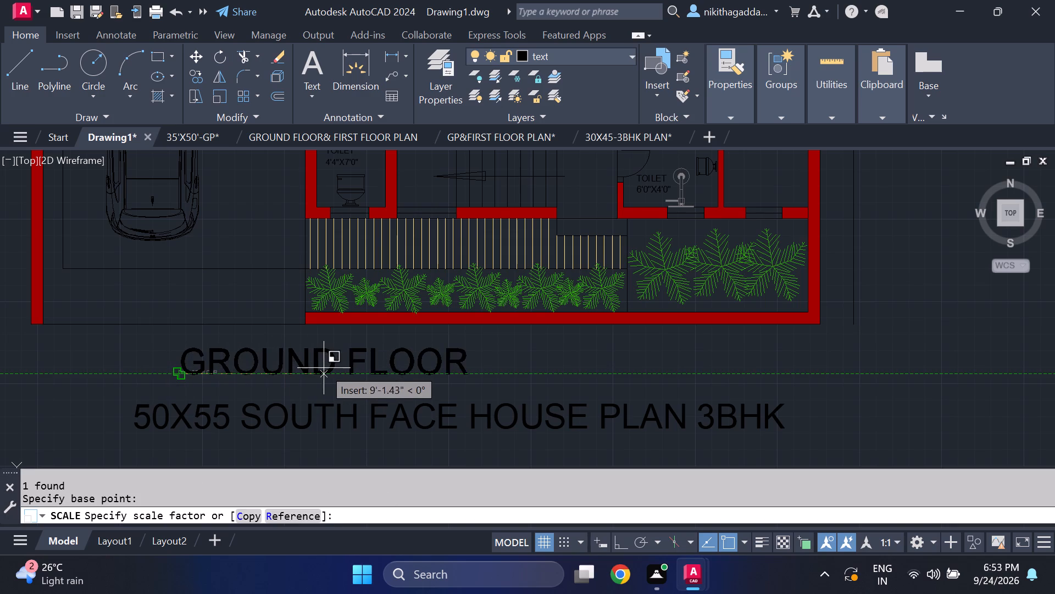
left_click(309, 368)
scroll(437, 382, "down", 3)
middle_click_drag(452, 408, 399, 437)
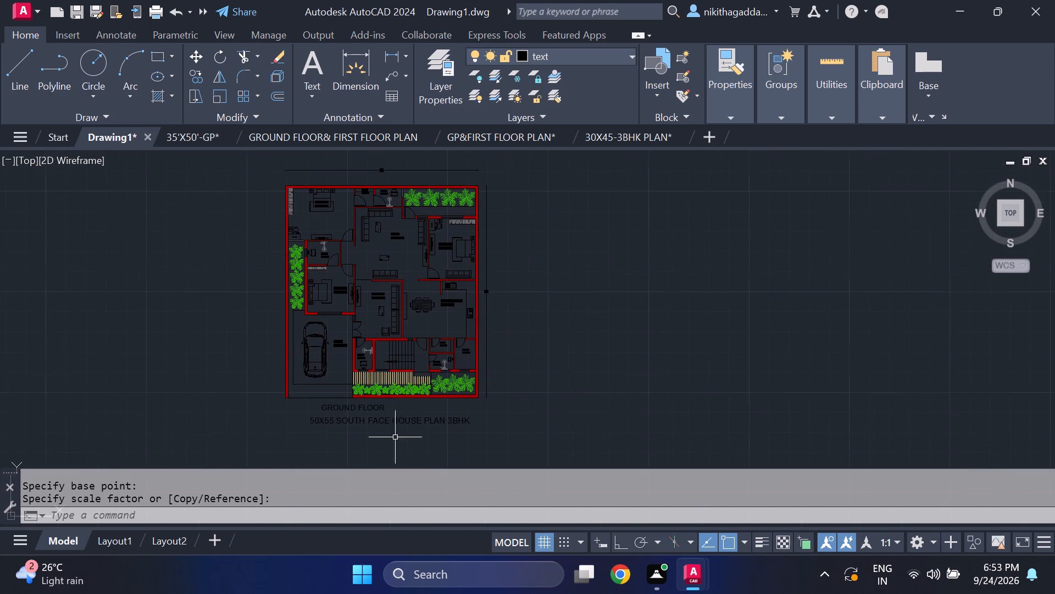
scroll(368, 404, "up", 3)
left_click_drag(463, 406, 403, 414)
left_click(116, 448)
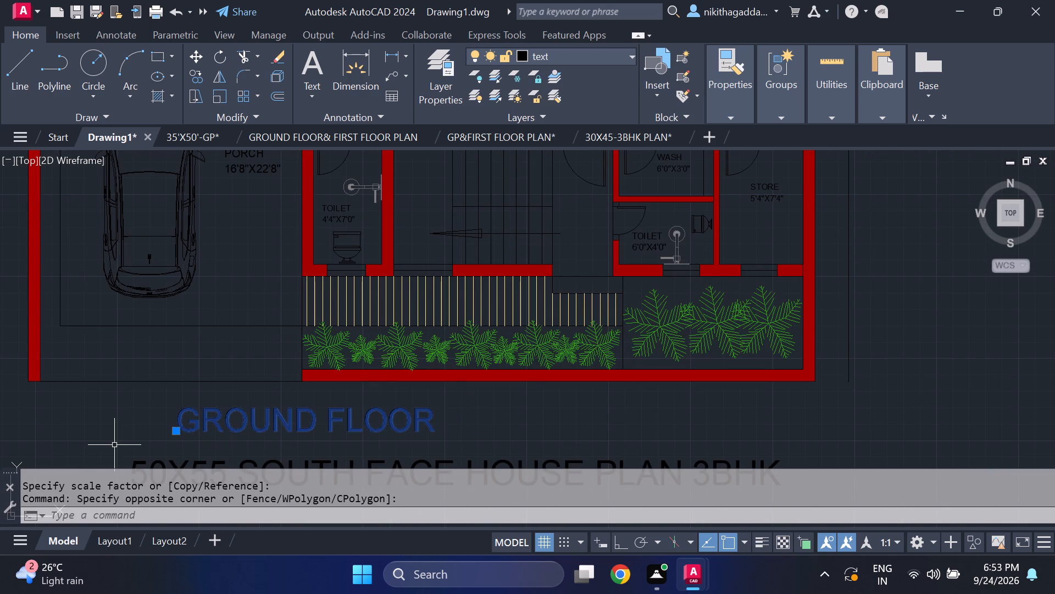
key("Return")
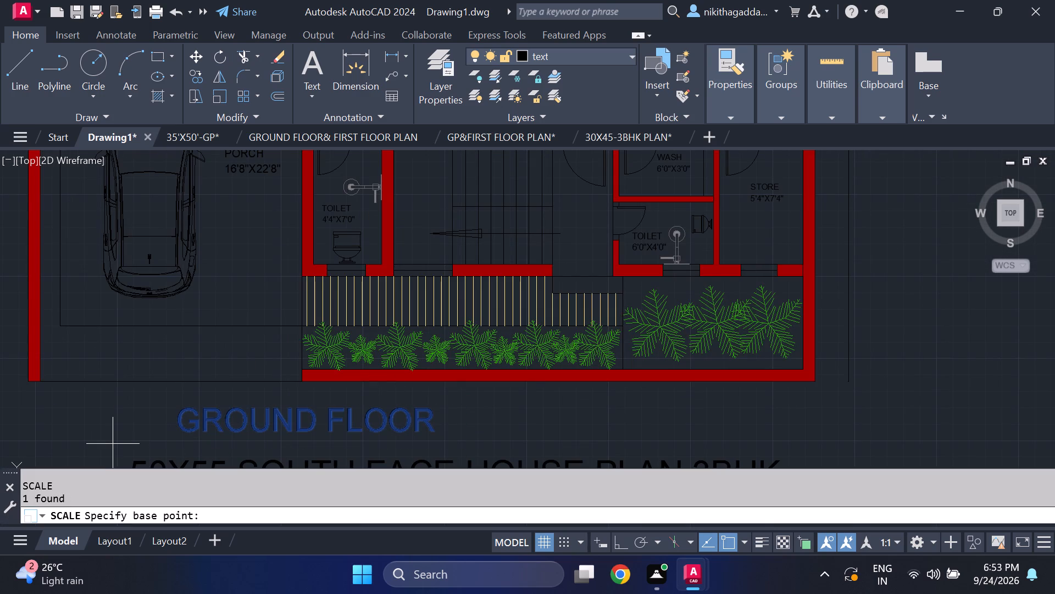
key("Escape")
Move the GROUND FLOOR title to the right so it sits centred below the plan, above the second title line.
left_click_drag(531, 396, 492, 404)
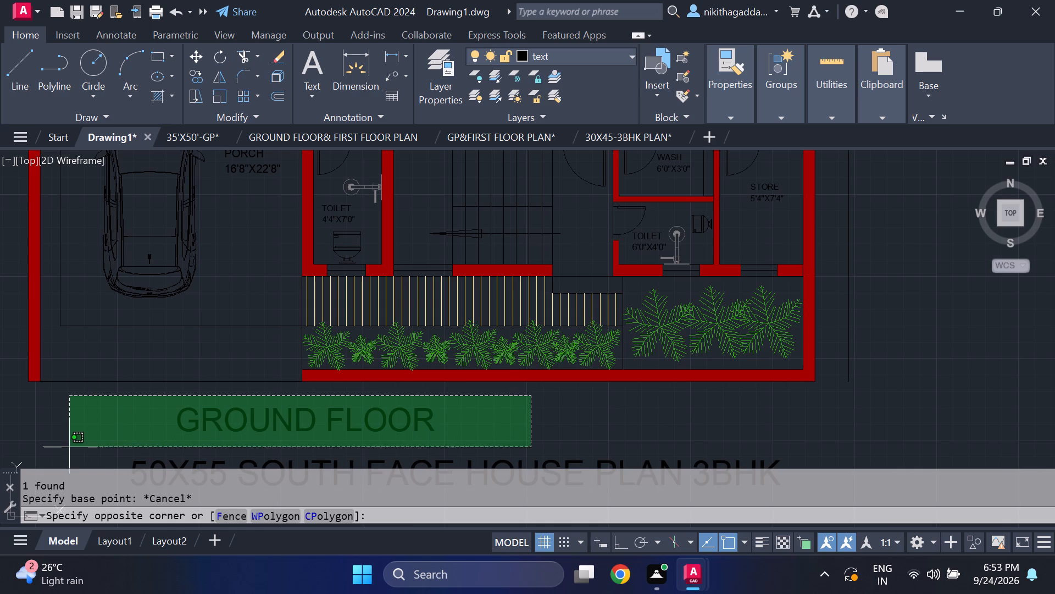
left_click(69, 449)
key("m")
key("Return")
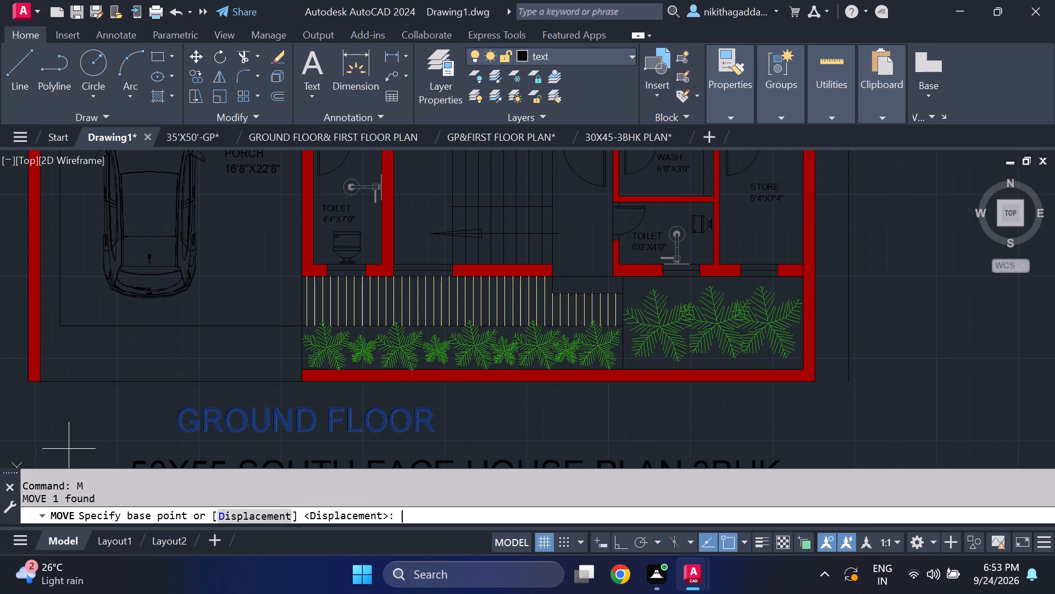
left_click(190, 433)
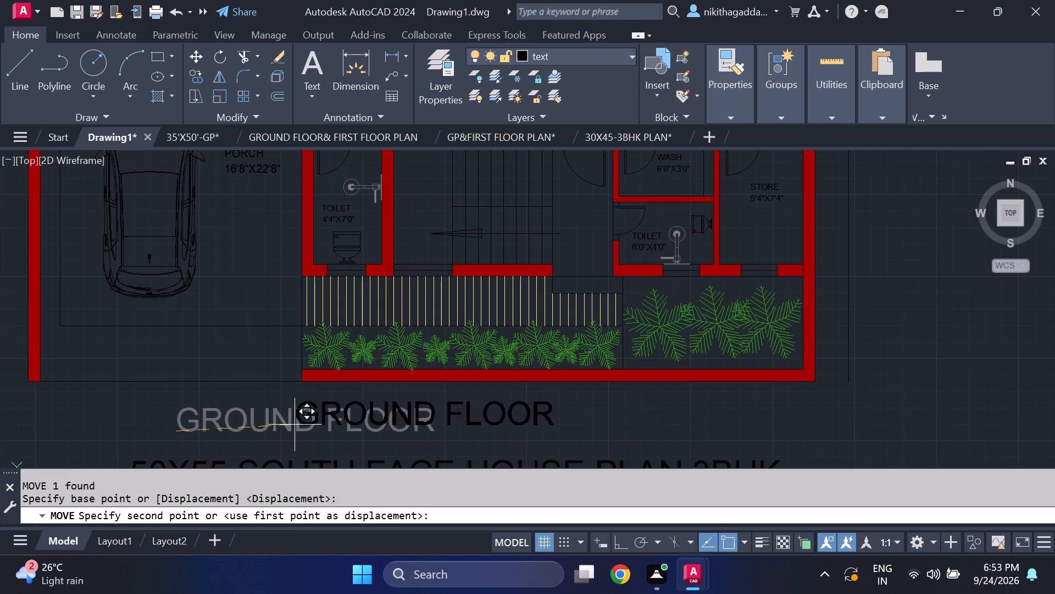
left_click(295, 425)
Move the 50X55 SOUTH FACE HOUSE PLAN 3BHK line slightly to the left so it is centred under GROUND FLOOR.
scroll(379, 424, "down", 3)
middle_click_drag(484, 429, 471, 404)
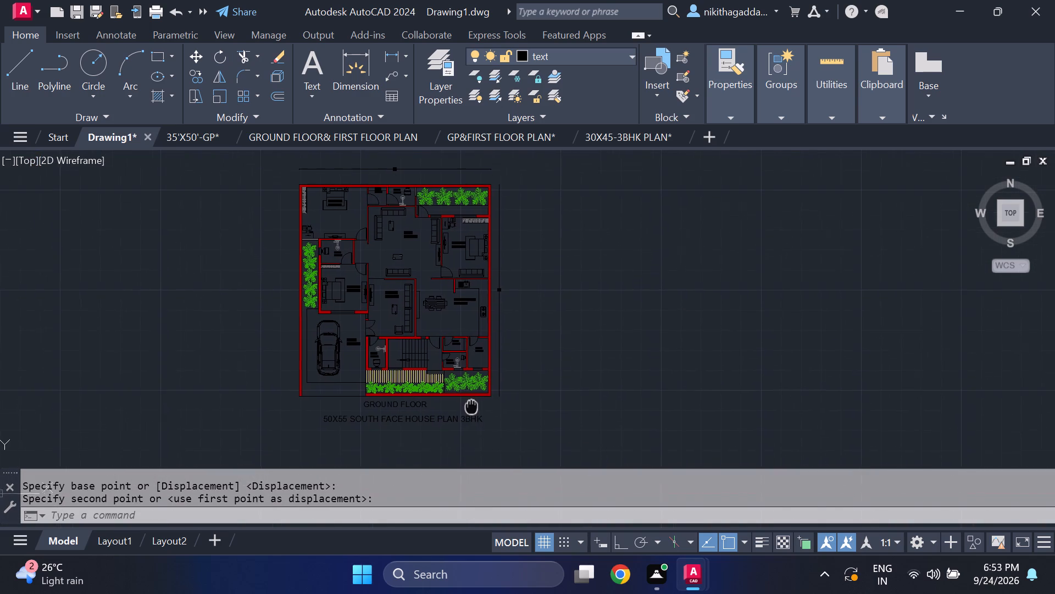
middle_click_drag(471, 404, 470, 401)
left_click_drag(498, 410, 484, 410)
left_click(240, 456)
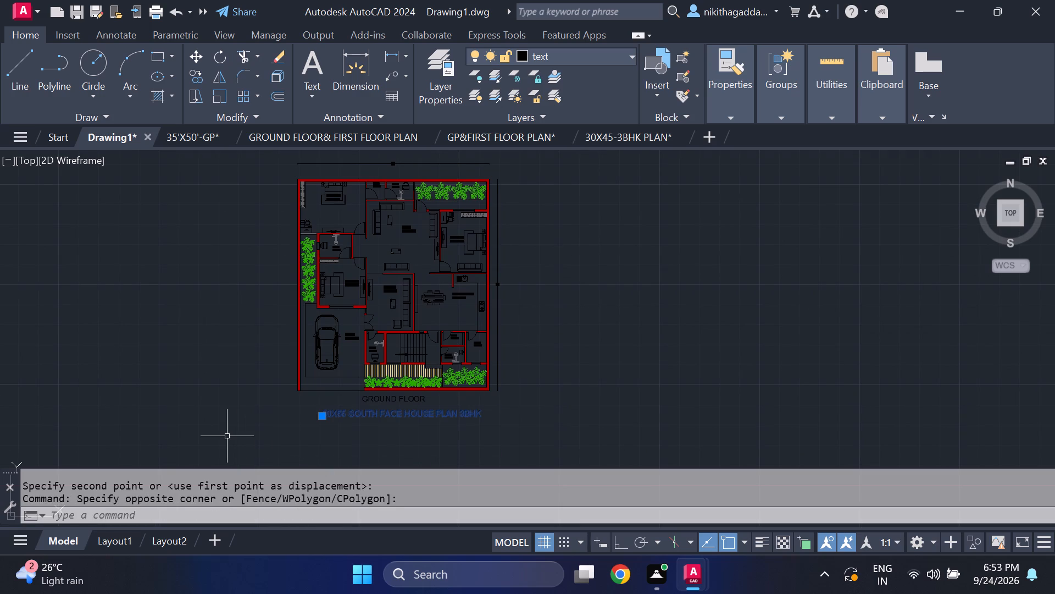
key("m")
key("Return")
scroll(319, 399, "up", 2)
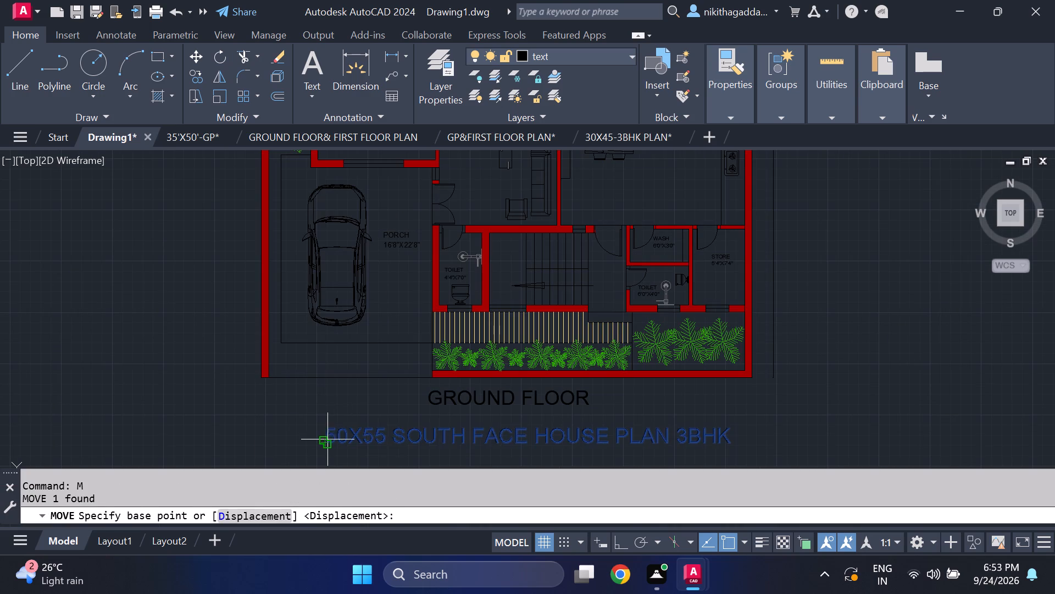
left_click(327, 439)
scroll(296, 439, "up", 1)
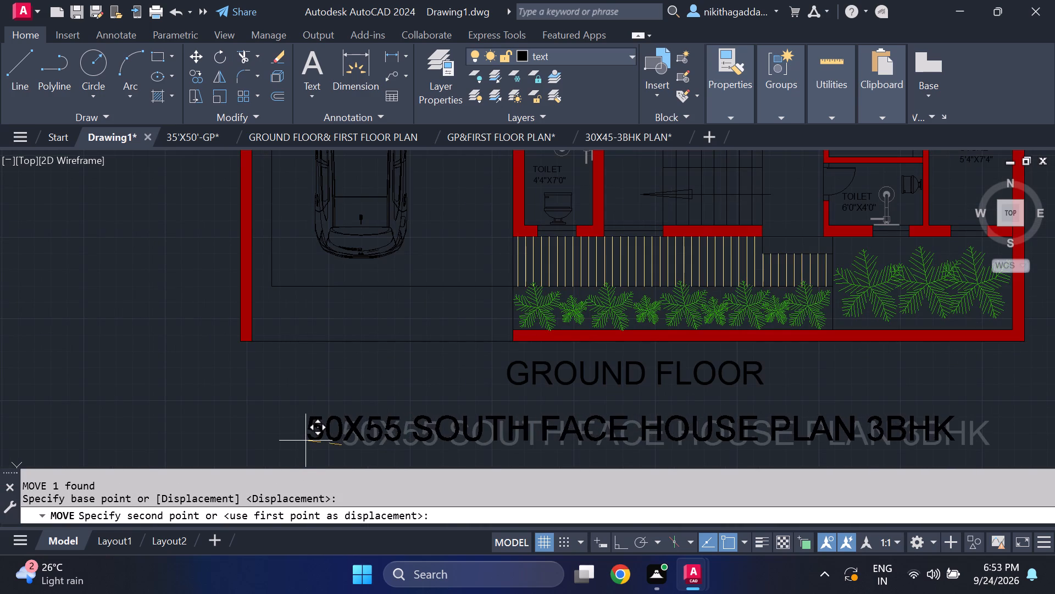
left_click(307, 441)
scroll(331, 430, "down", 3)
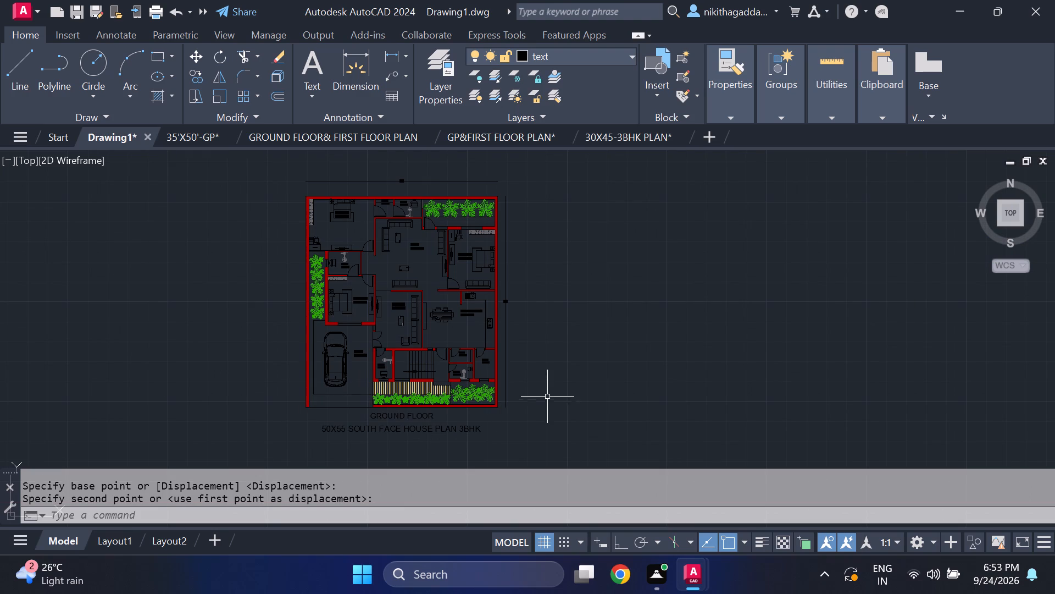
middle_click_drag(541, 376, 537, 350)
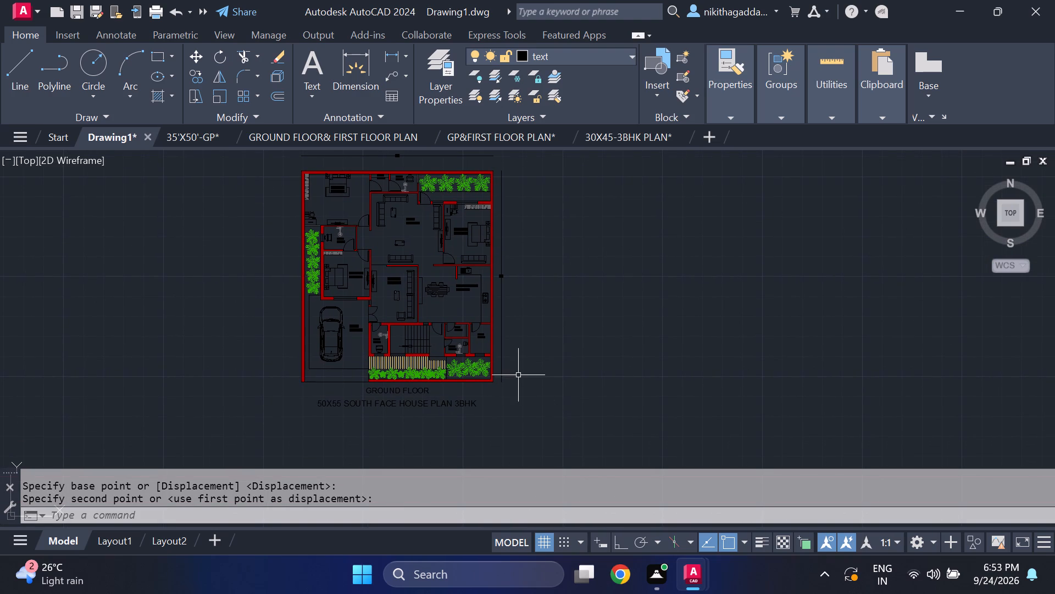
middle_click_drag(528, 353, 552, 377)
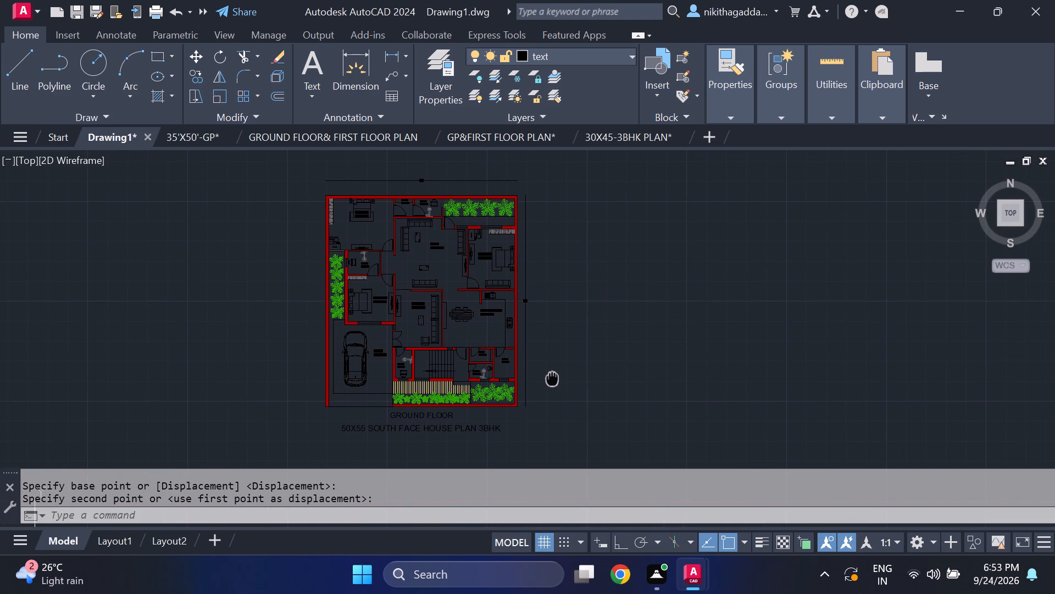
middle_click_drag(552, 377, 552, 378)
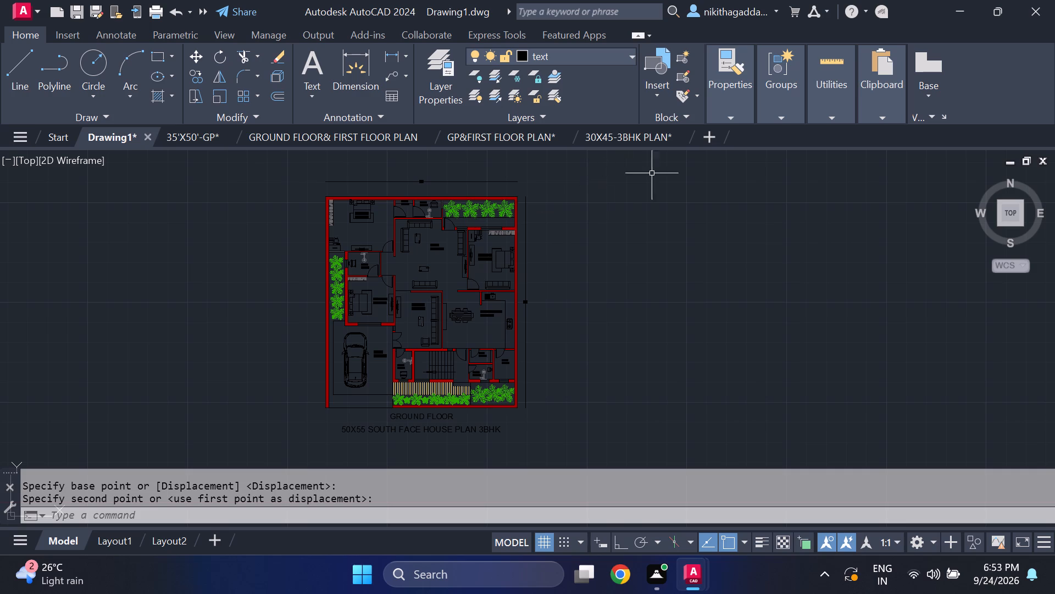
Close the four other open drawings, 30X45-3BHK PLAN, GP&FIRST FLOOR PLAN, GROUND FLOOR& FIRST FLOOR PLAN and 35'X50'-GP, without saving changes.
left_click(680, 136)
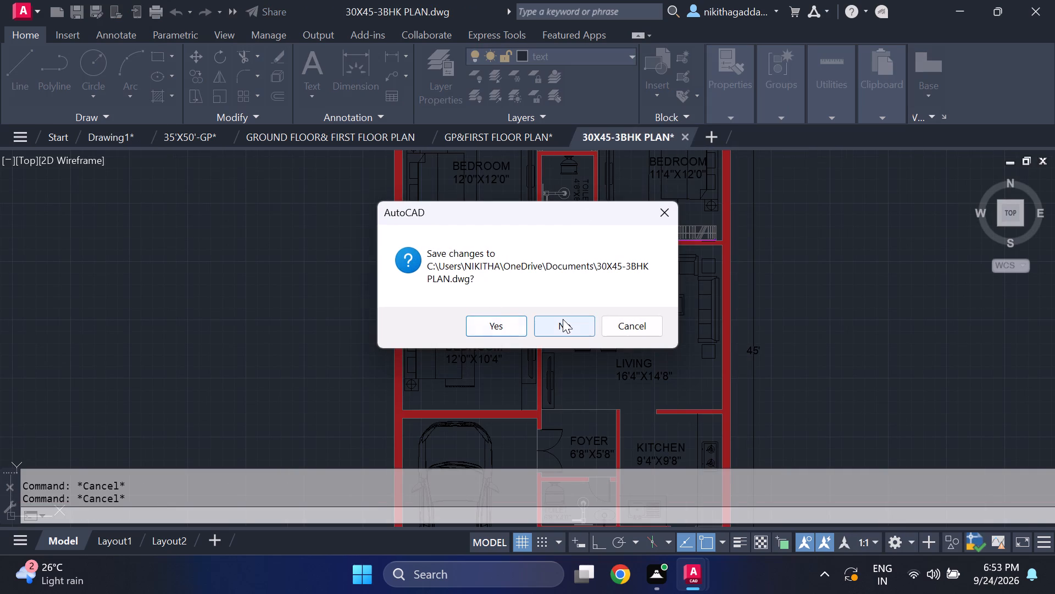
left_click(563, 319)
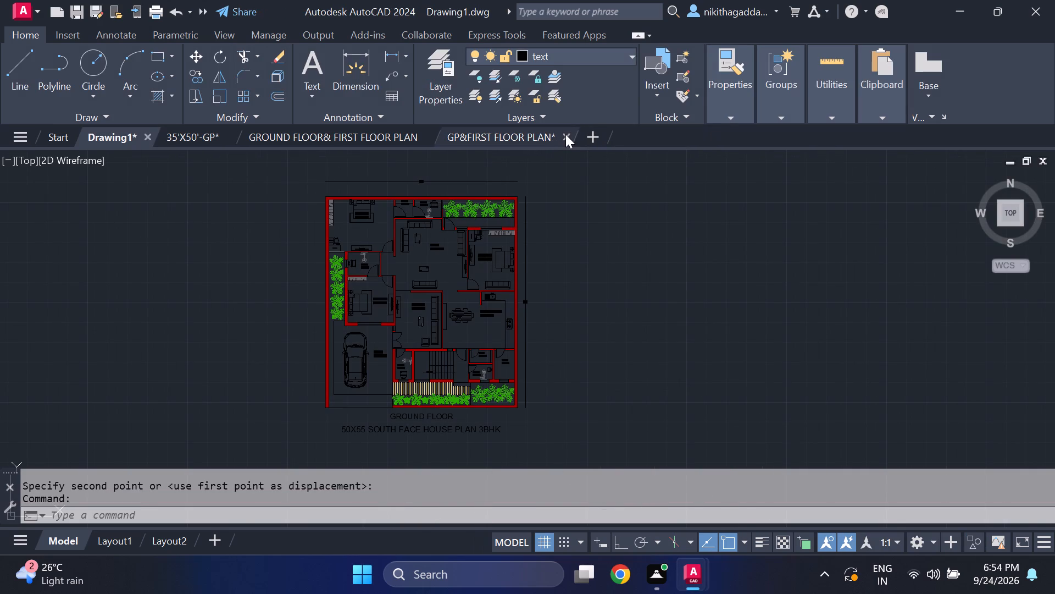
left_click(569, 136)
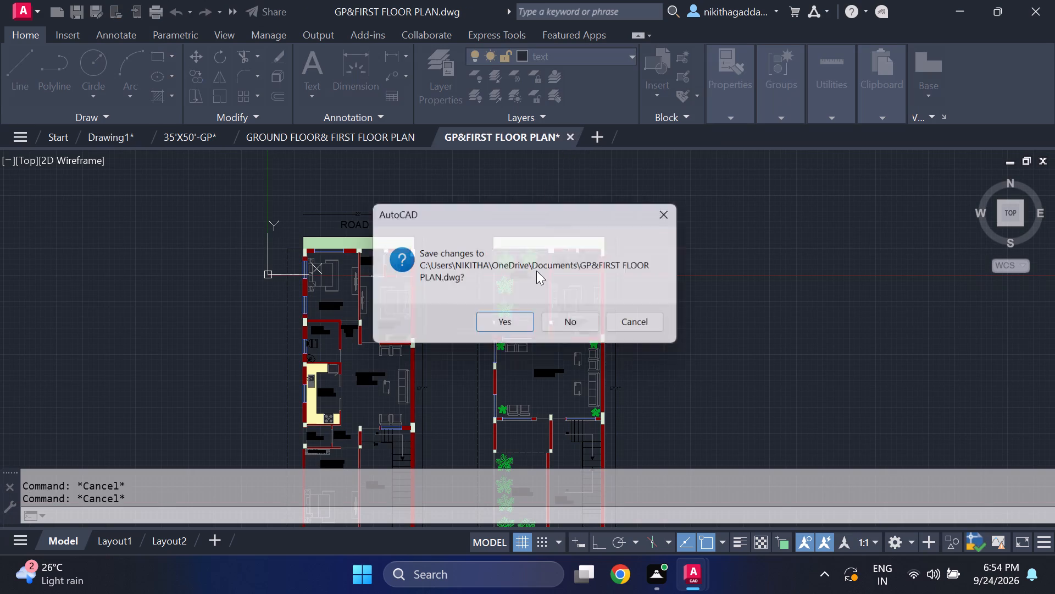
left_click(569, 324)
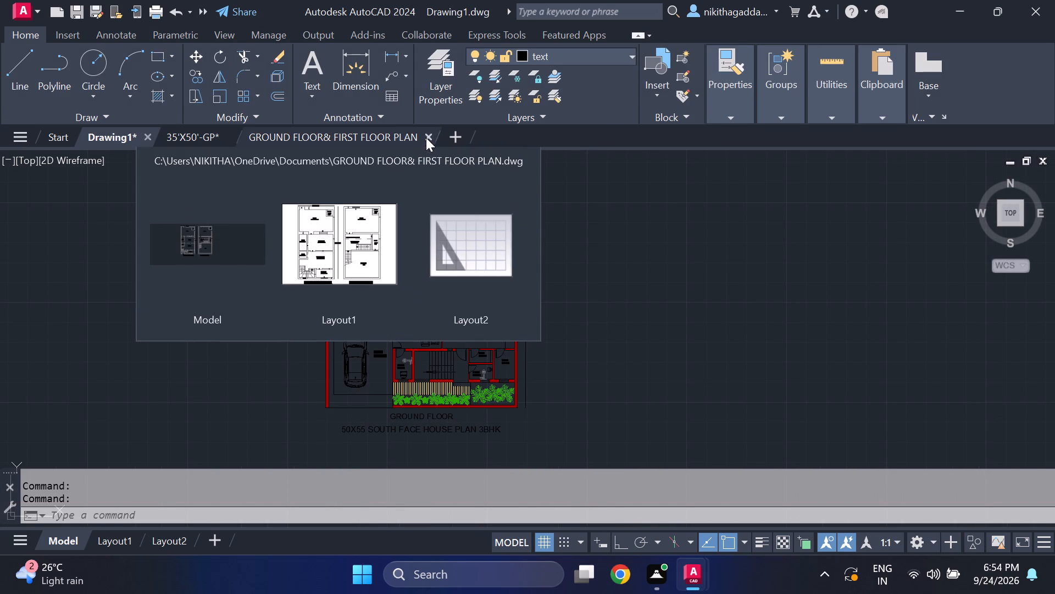
left_click(431, 137)
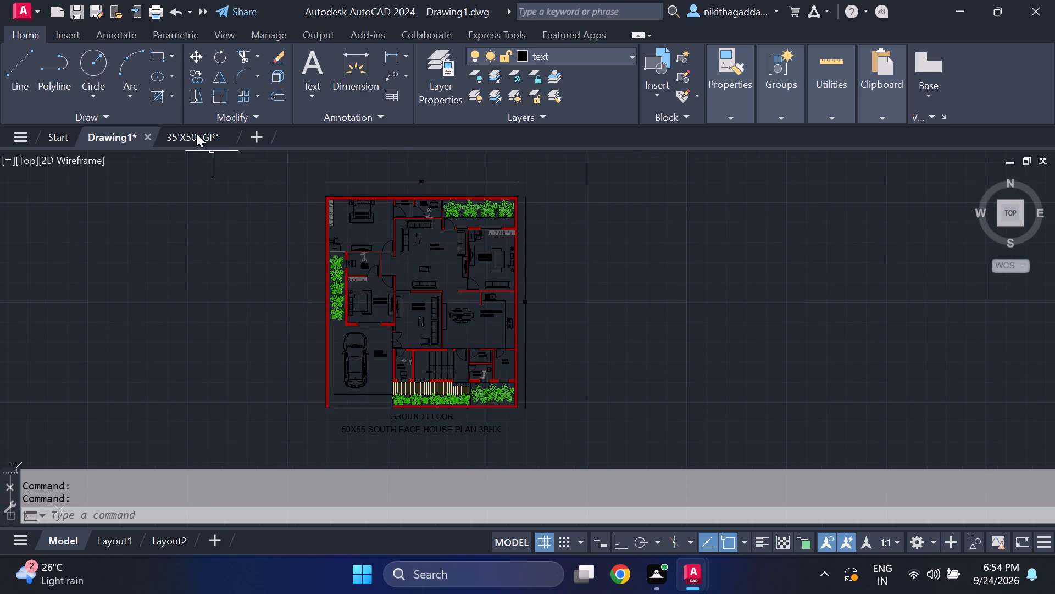
left_click(231, 136)
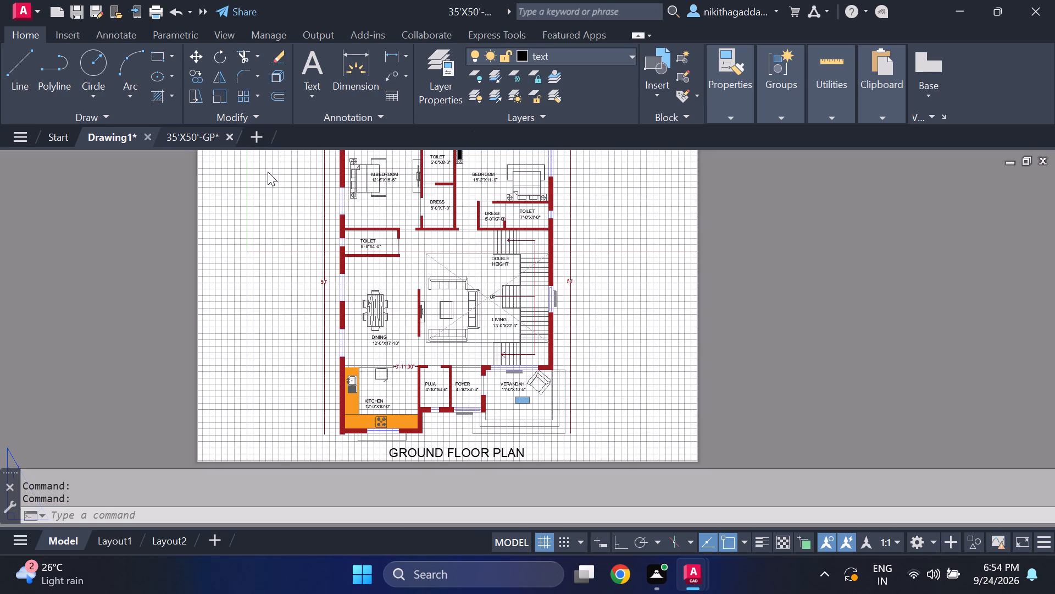
left_click(567, 323)
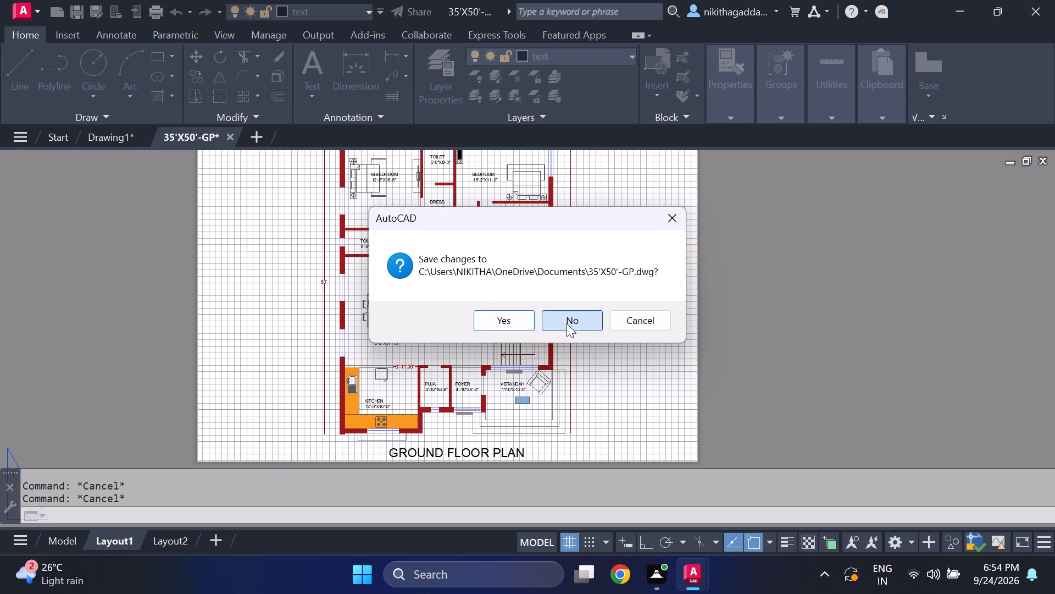
Look over the ground floor plan, checking the room layout and the title lines below it.
scroll(421, 294, "up", 2)
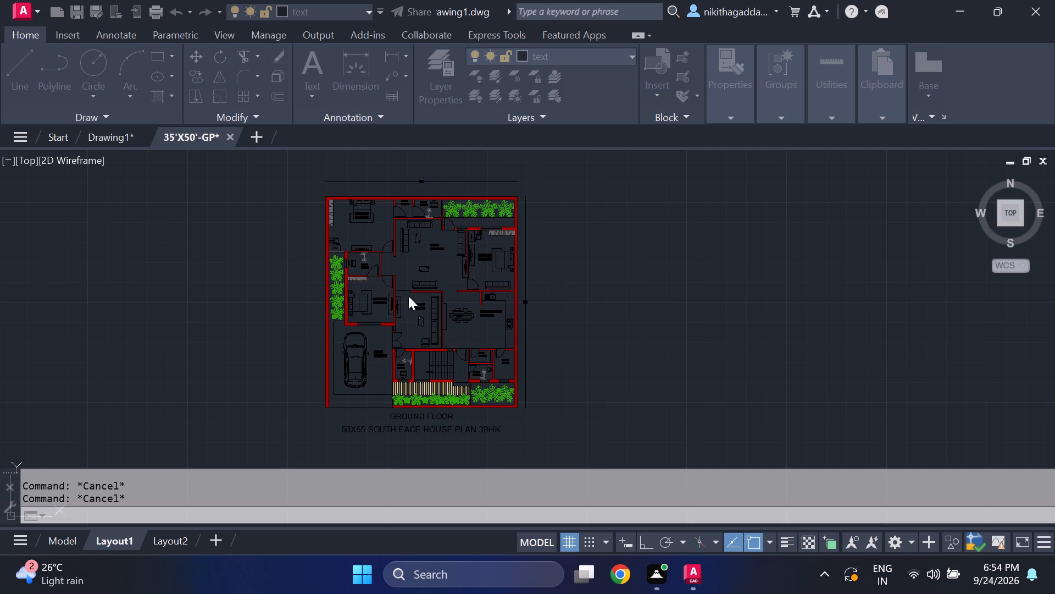
scroll(298, 309, "up", 1)
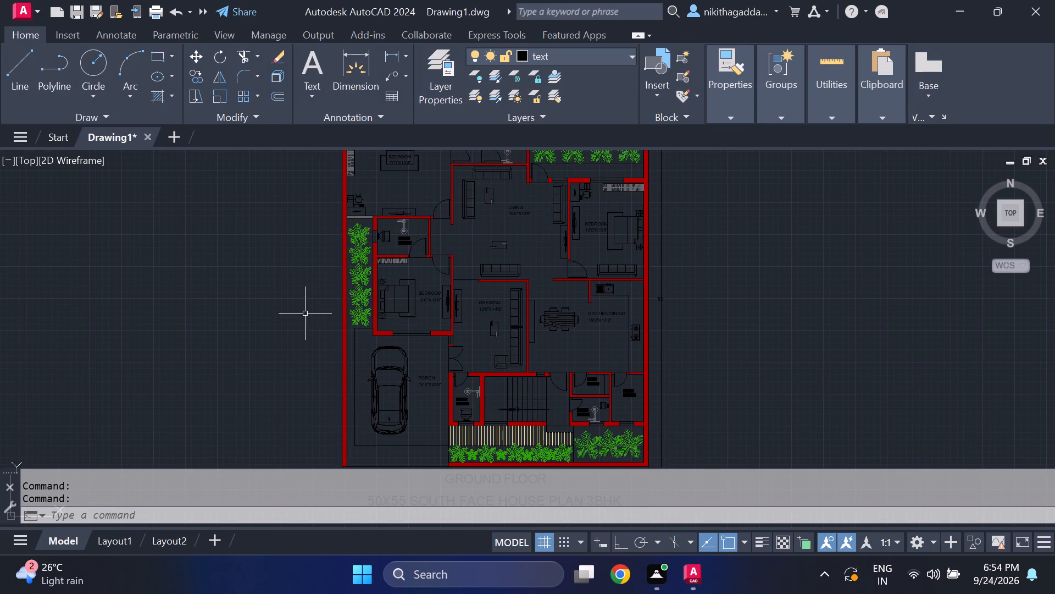
scroll(344, 315, "down", 1)
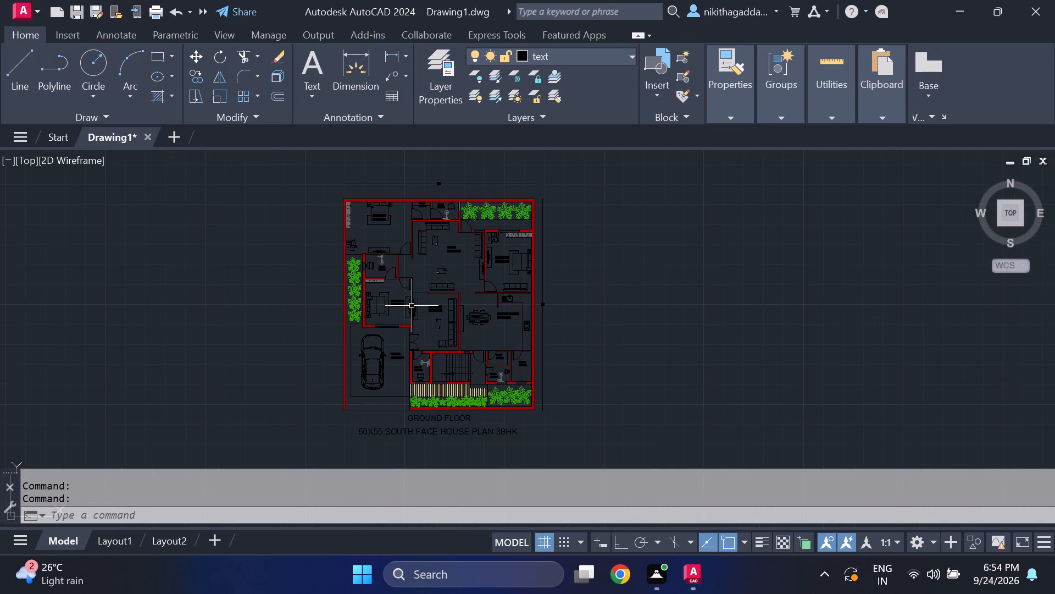
scroll(420, 293, "up", 1)
middle_click_drag(420, 293, 390, 266)
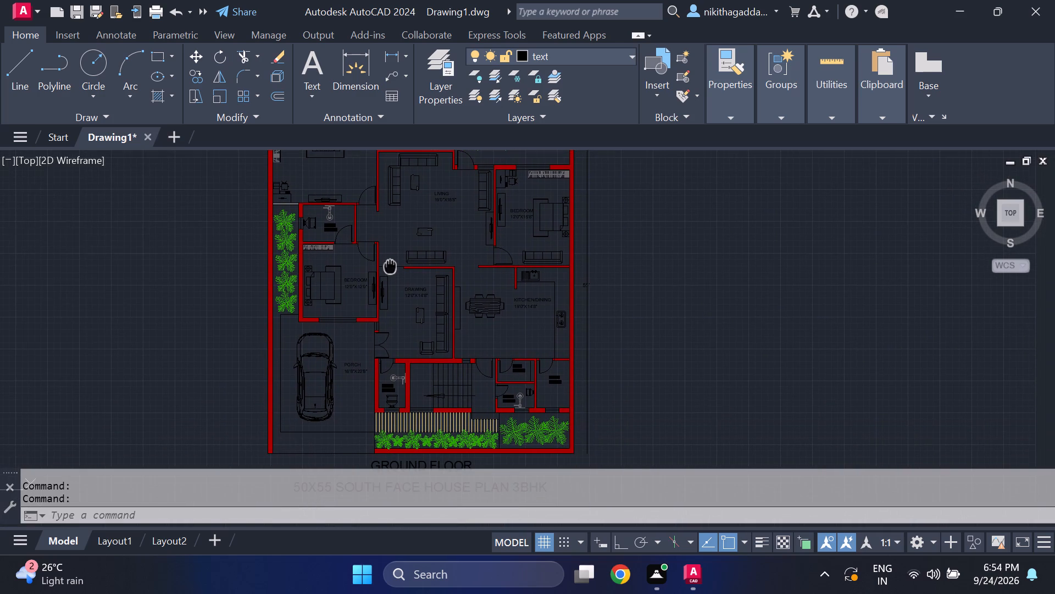
middle_click_drag(390, 266, 387, 250)
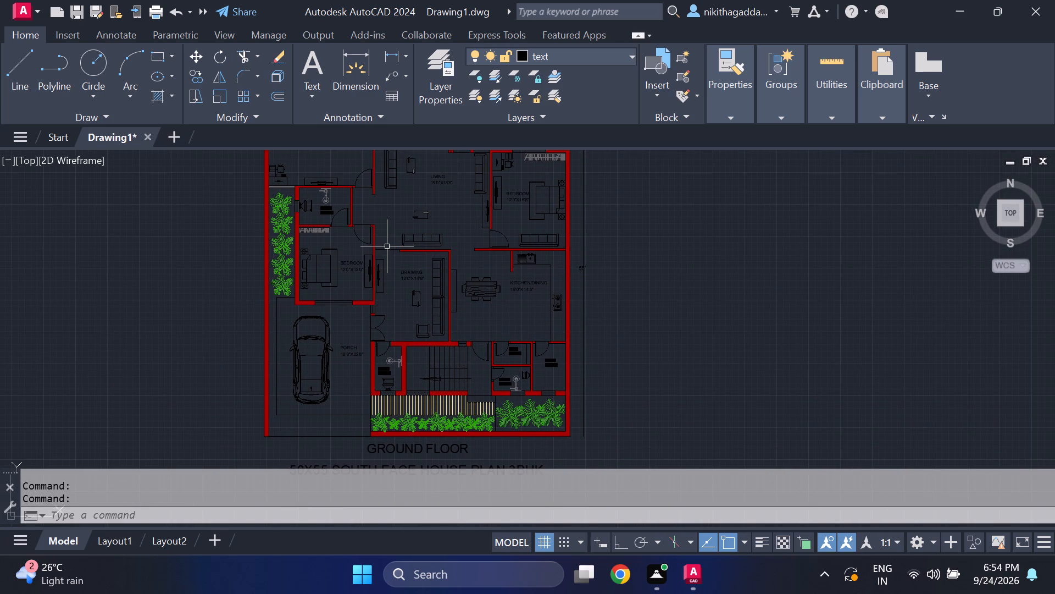
middle_click_drag(387, 246, 393, 261)
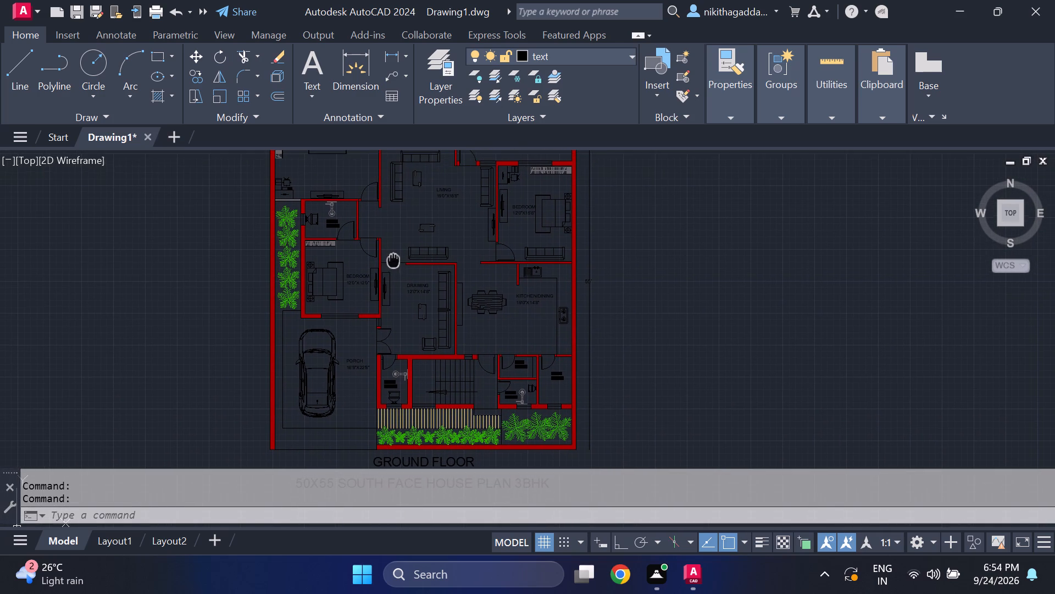
middle_click_drag(393, 261, 393, 261)
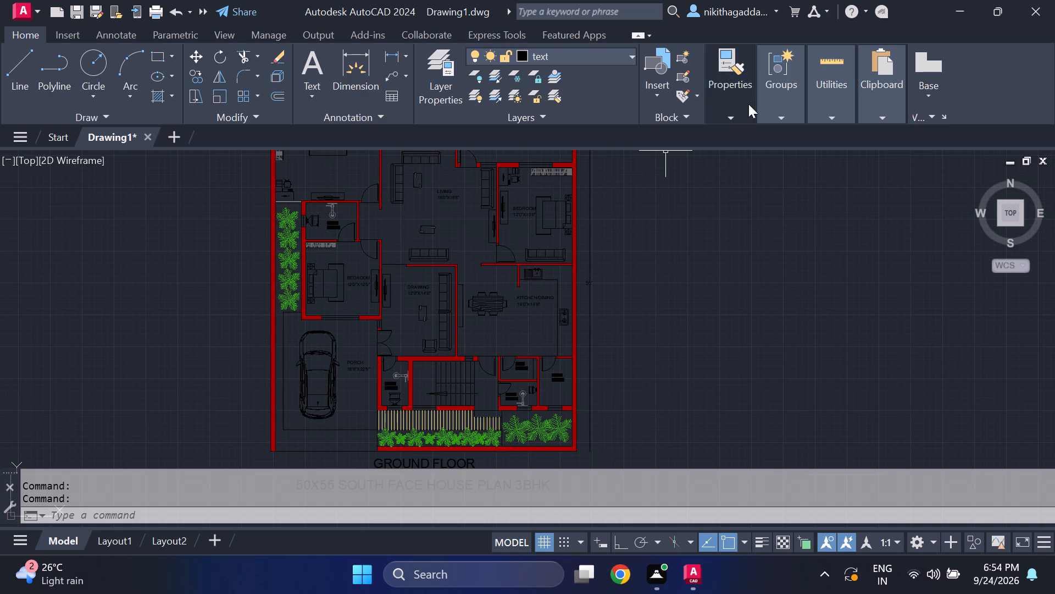
Quit the program, saving the floor plan drawing as 50X55-GP in the Documents folder.
left_click(1053, 0)
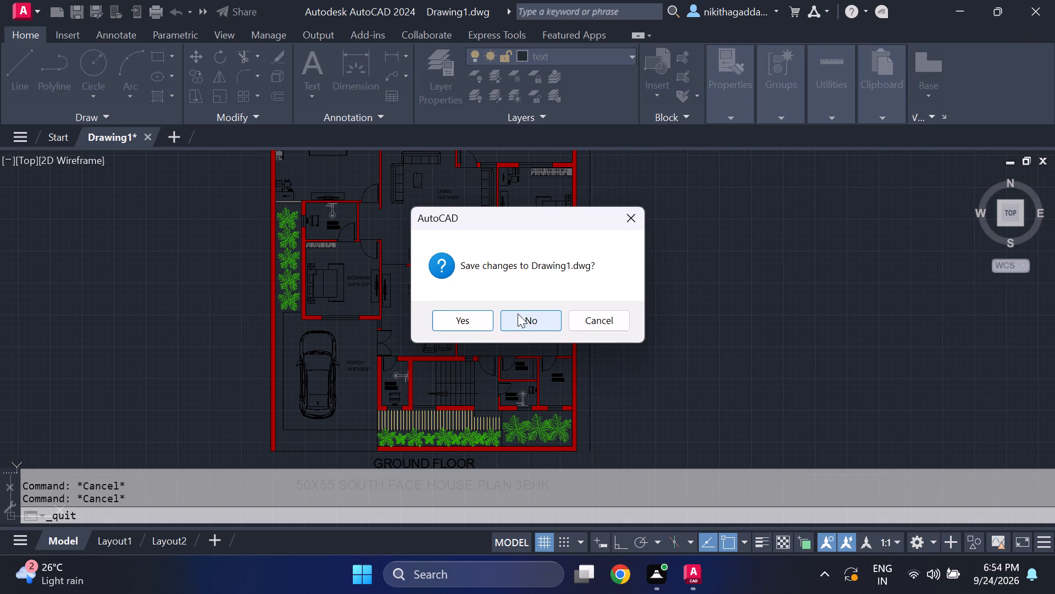
left_click(459, 321)
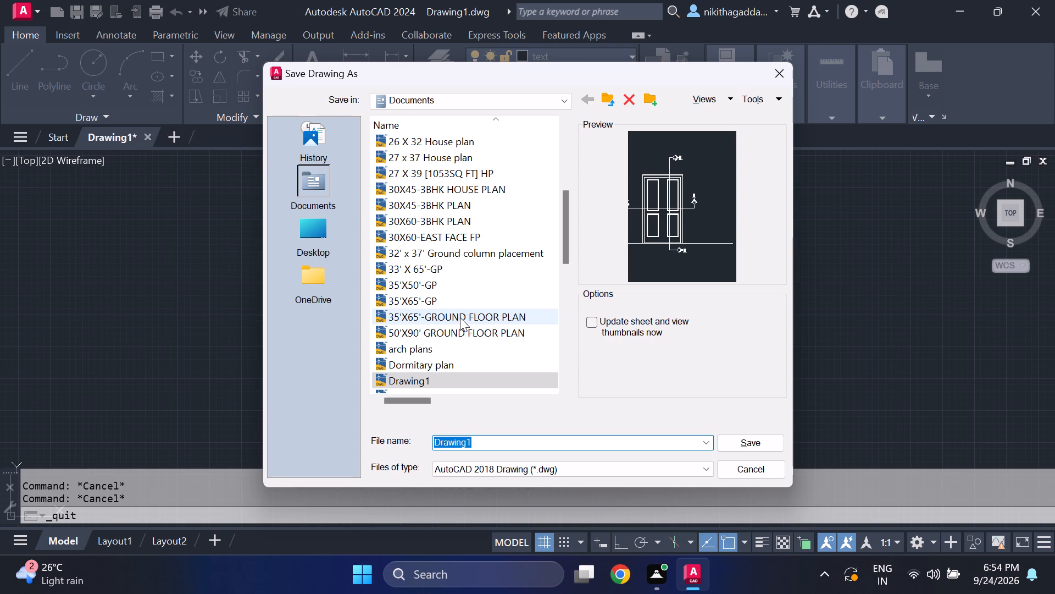
key("Delete")
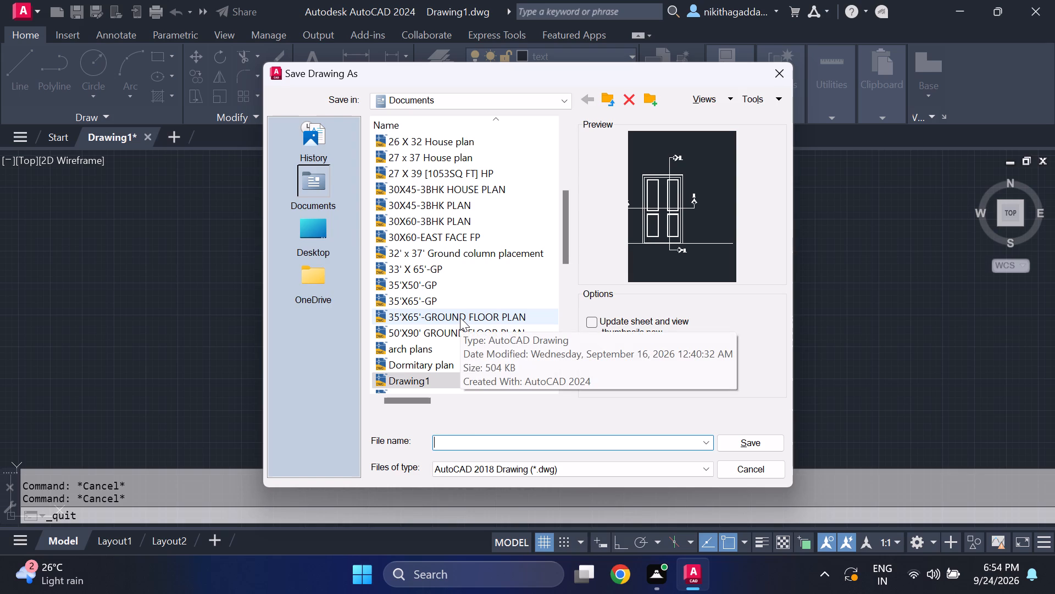
type("50")
type("X55")
key("minus")
key("g")
key("r")
key("BackSpace")
key("p")
key("Return")
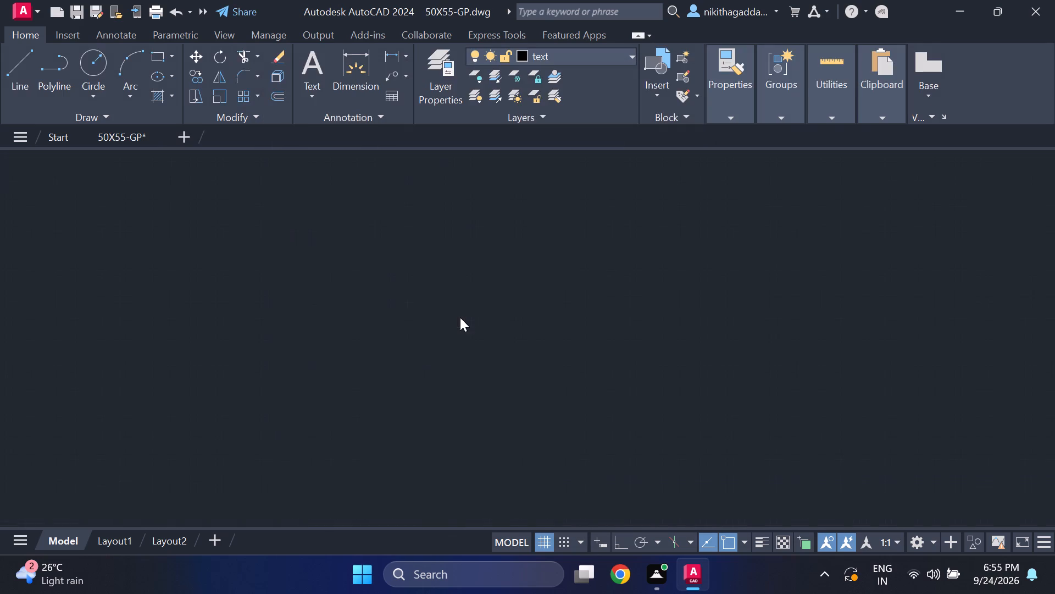
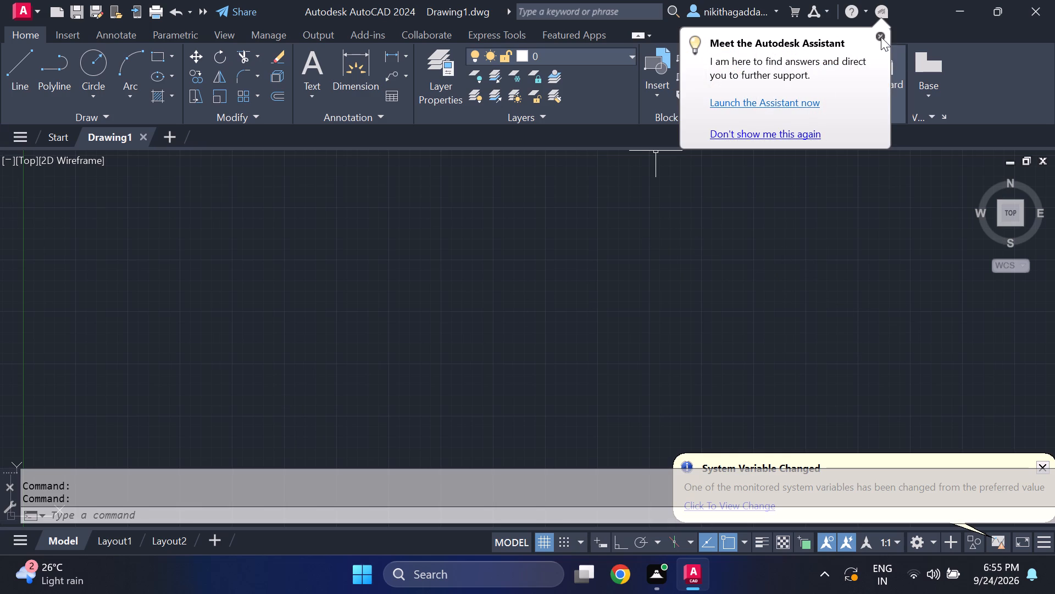
Dismiss the Autodesk Assistant and System Variable Changed notifications.
left_click(881, 37)
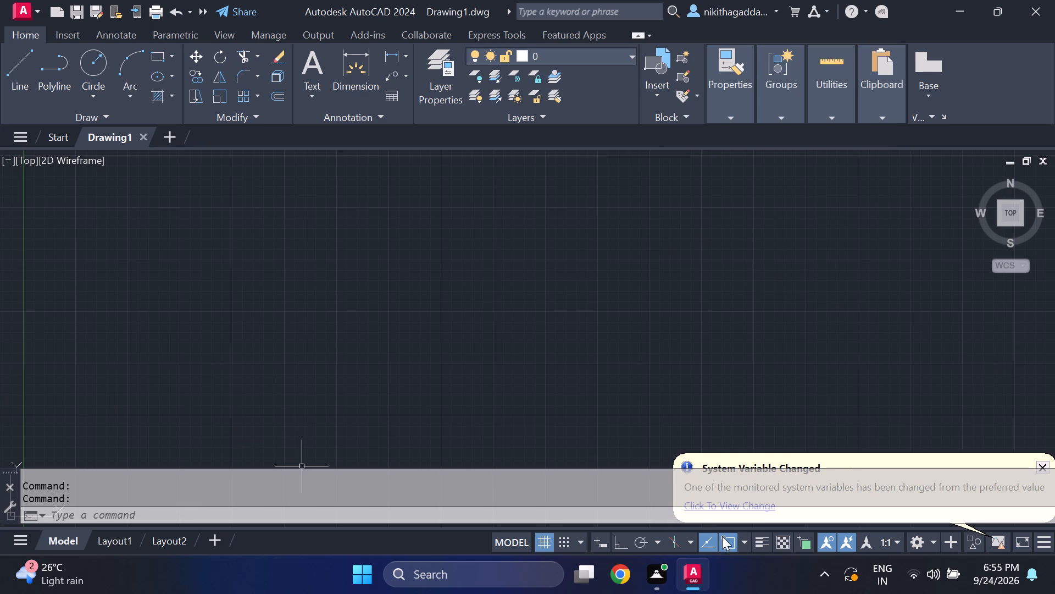
left_click(1042, 461)
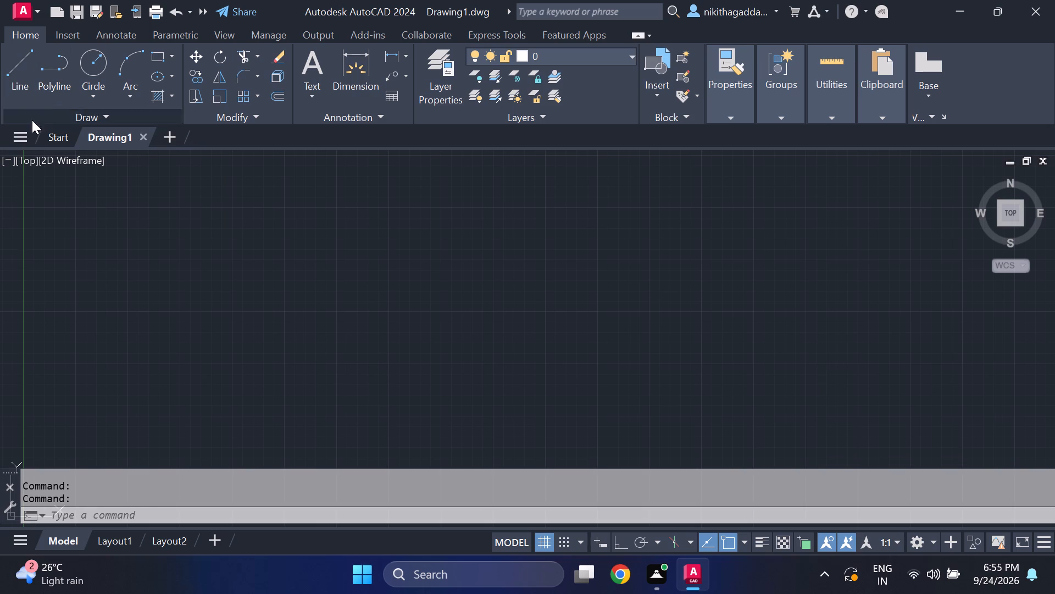
Open the drawing 50X55-GP from the Documents folder.
left_click(20, 136)
left_click(52, 274)
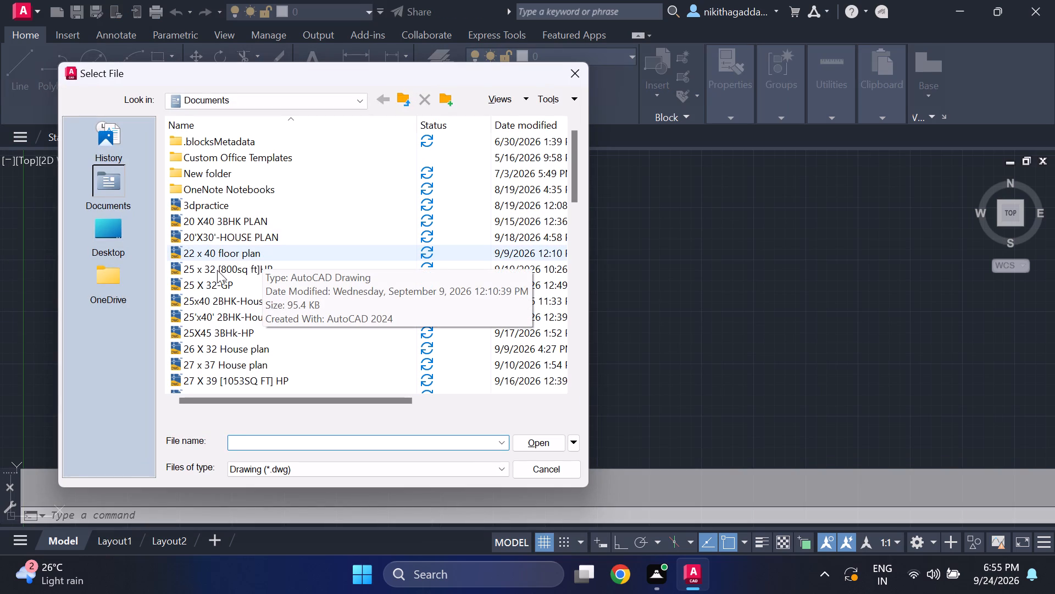
scroll(229, 305, "down", 3)
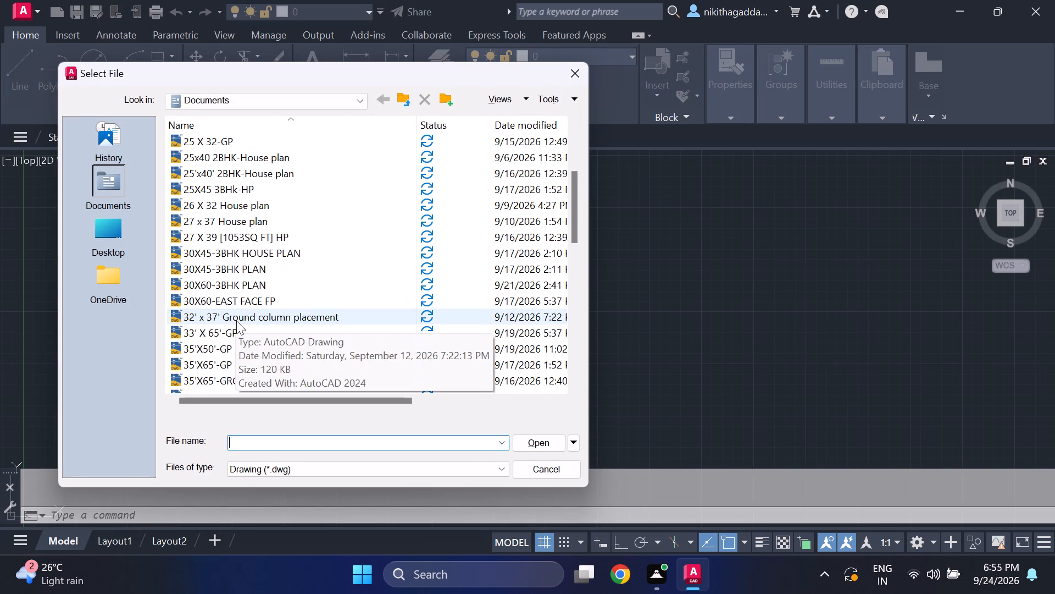
scroll(230, 311, "down", 1)
left_click(222, 348)
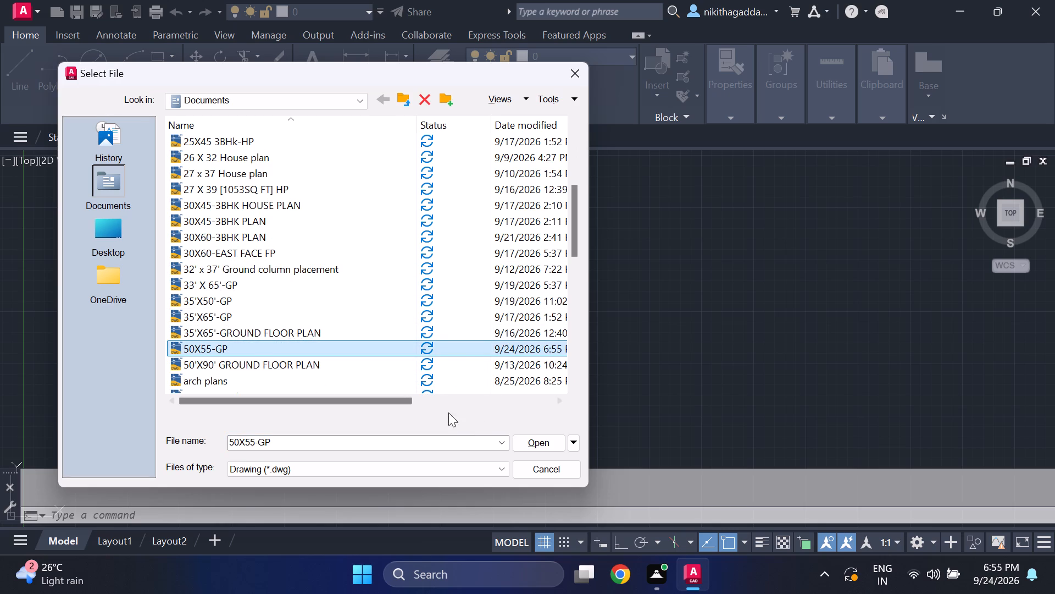
left_click(532, 437)
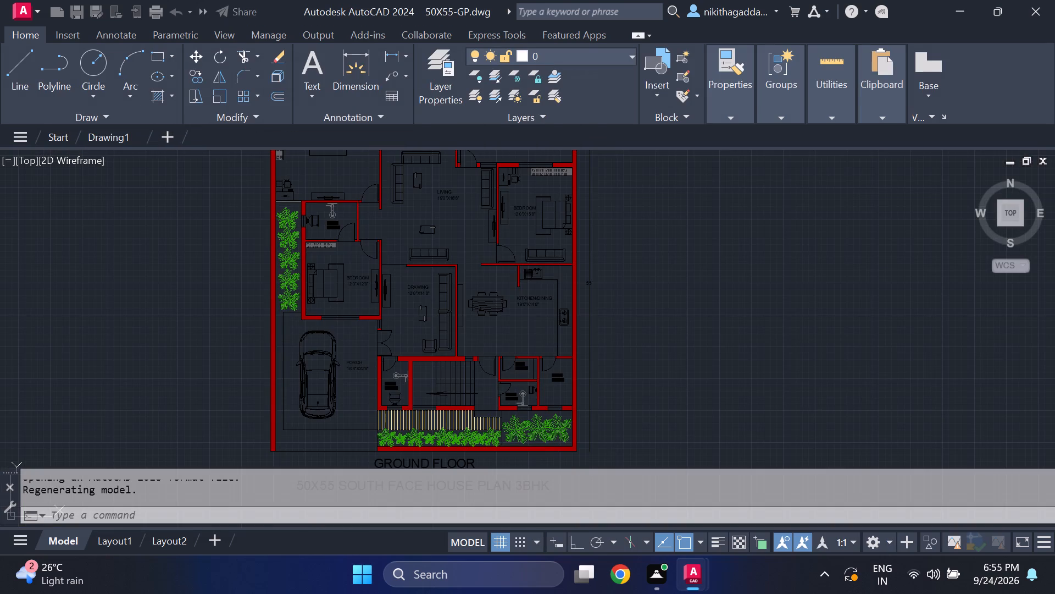
Switch to Layout1 and delete the existing viewport that shows the ground floor plan.
scroll(409, 346, "down", 2)
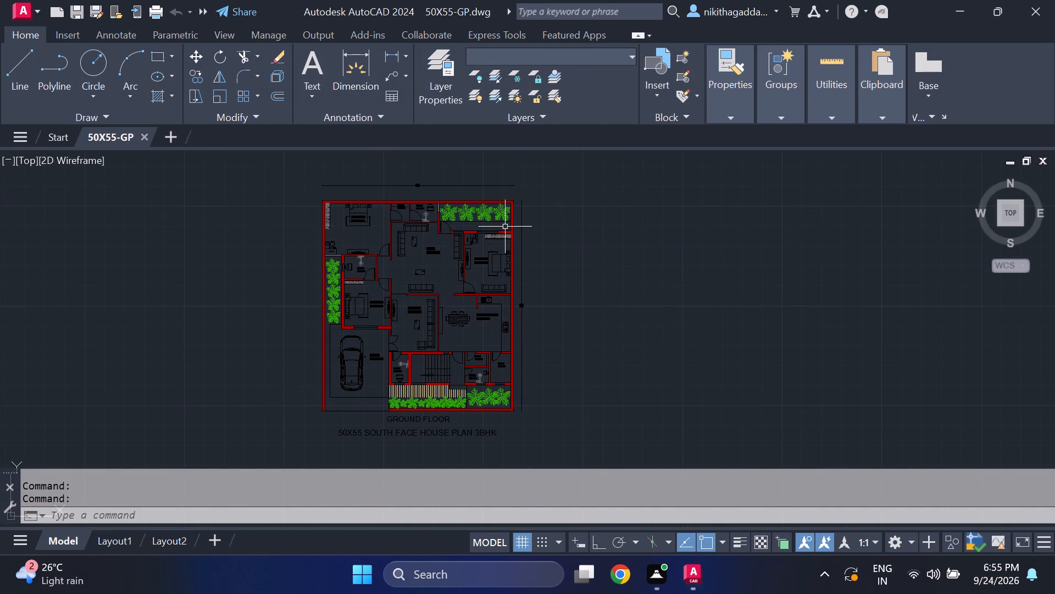
scroll(402, 313, "up", 1)
middle_click_drag(386, 345, 397, 302)
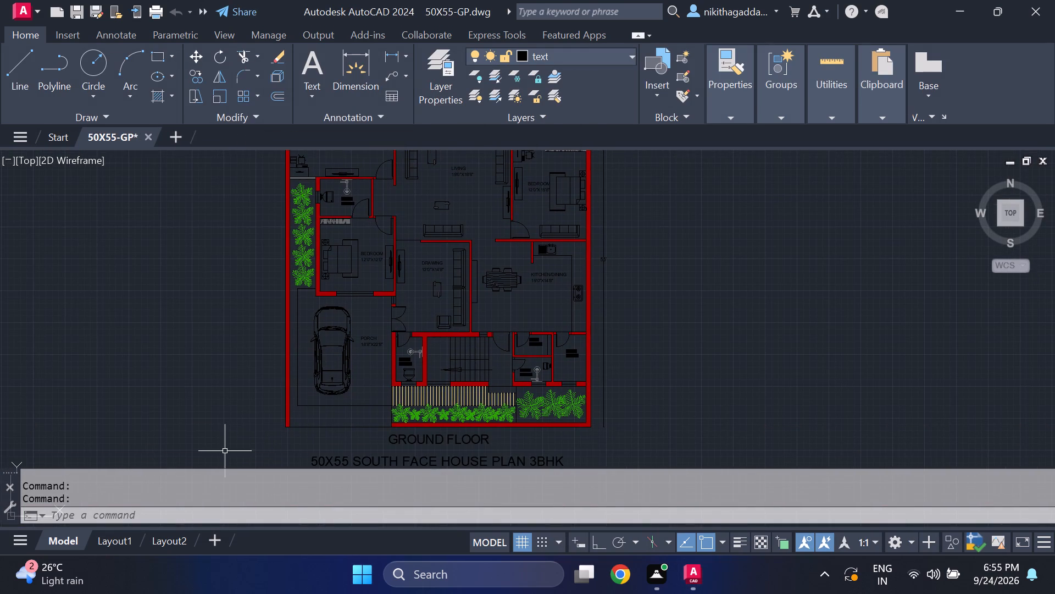
left_click(115, 537)
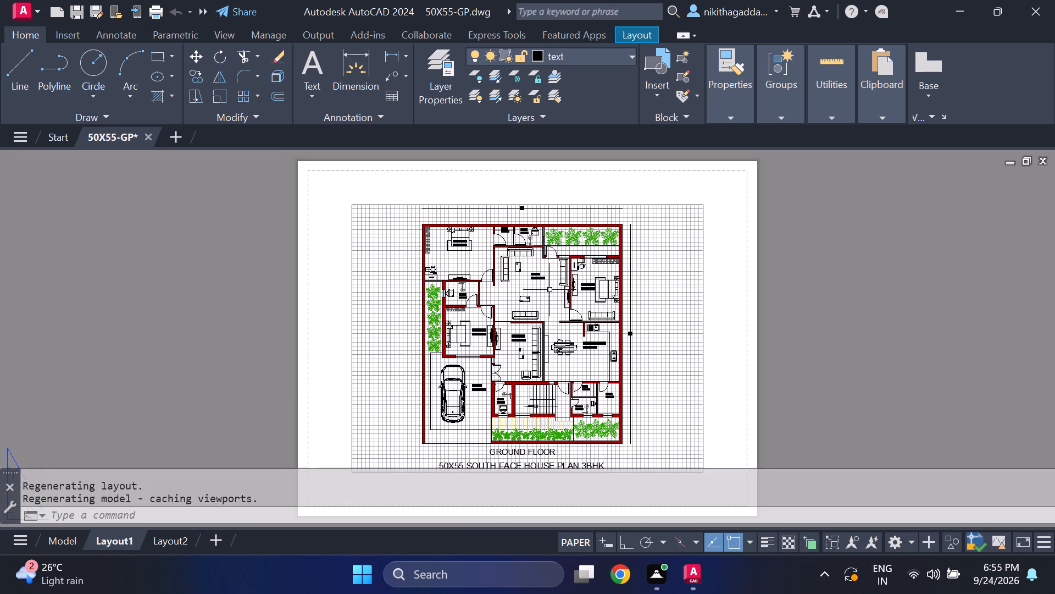
middle_click_drag(547, 288, 550, 255)
right_click(114, 551)
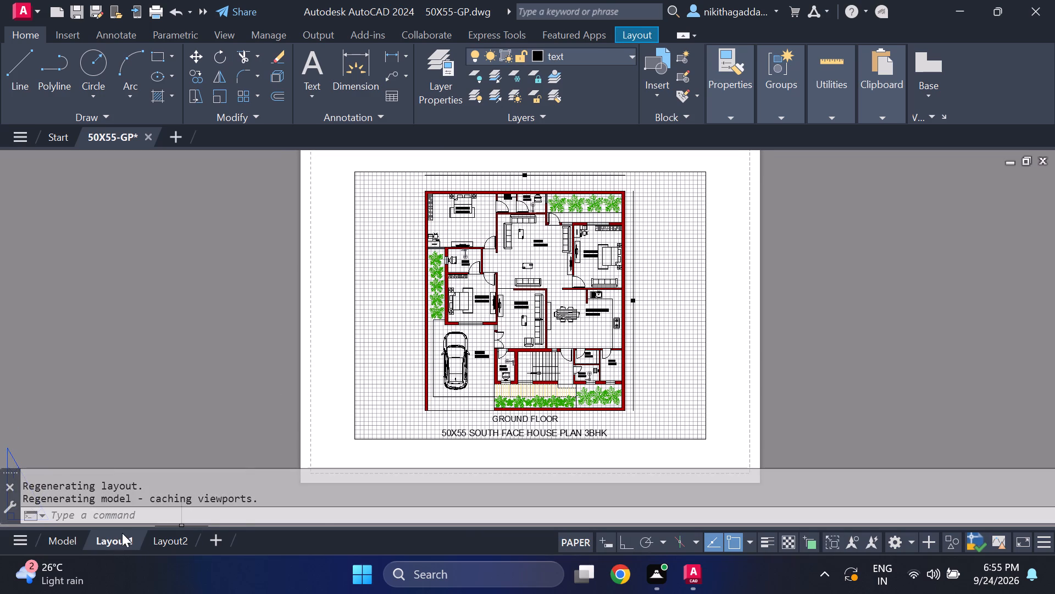
right_click(122, 532)
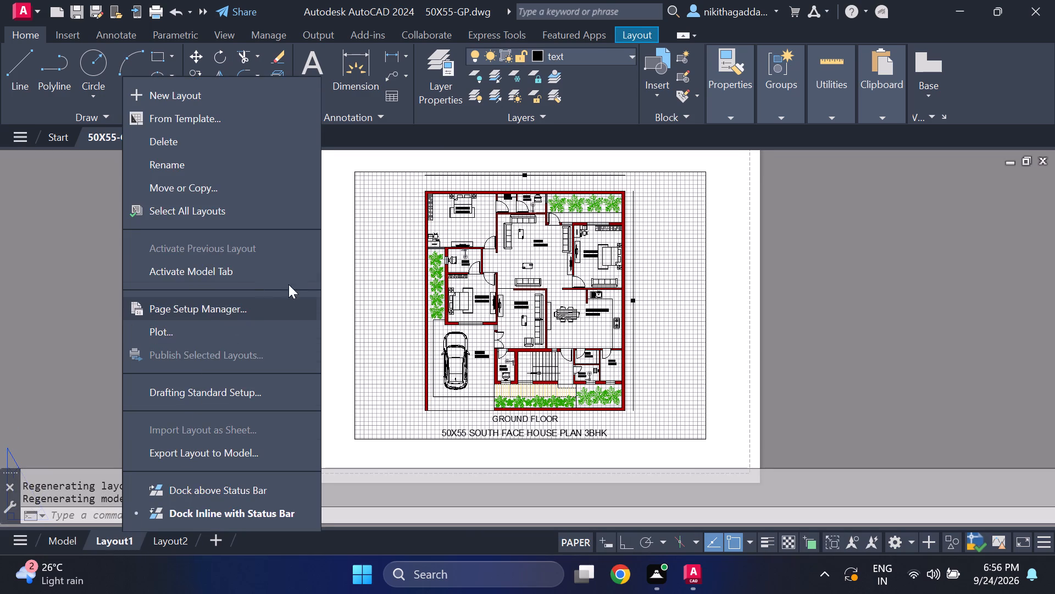
left_click(32, 252)
left_click_drag(717, 180, 717, 180)
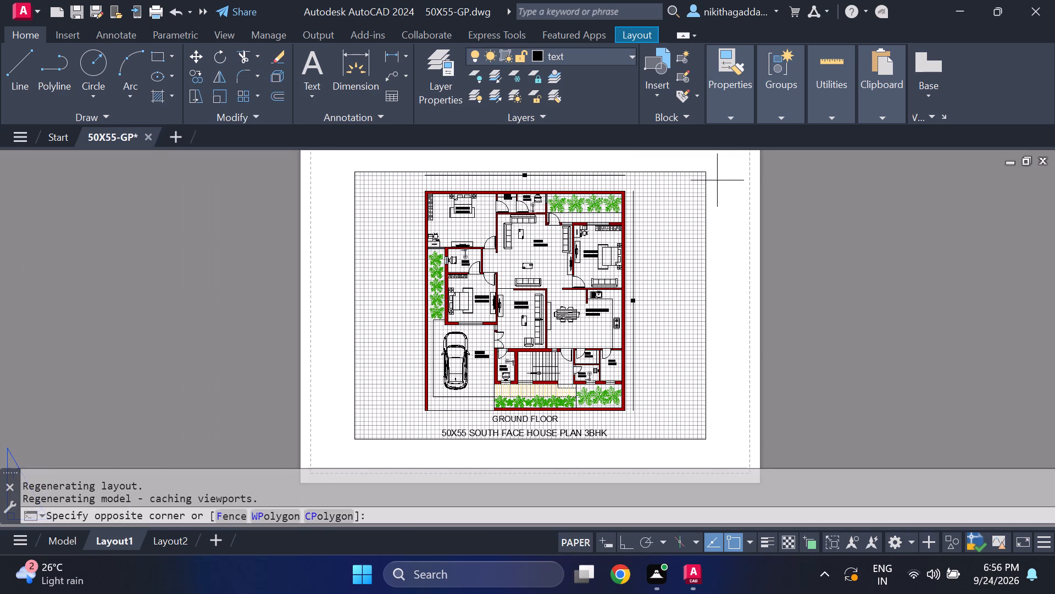
left_click_drag(717, 180, 705, 193)
left_click(437, 351)
key("Delete")
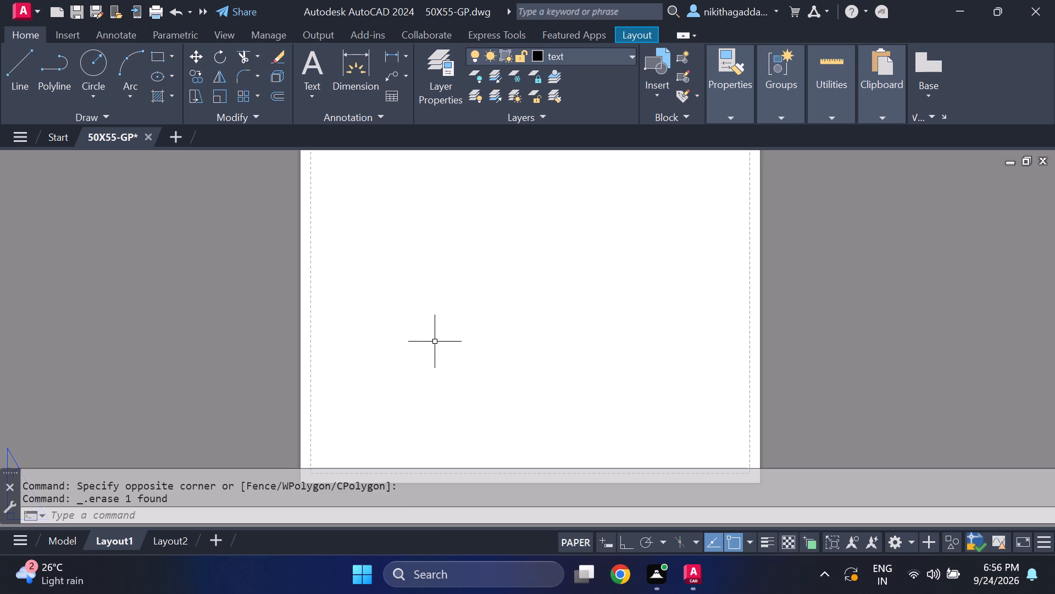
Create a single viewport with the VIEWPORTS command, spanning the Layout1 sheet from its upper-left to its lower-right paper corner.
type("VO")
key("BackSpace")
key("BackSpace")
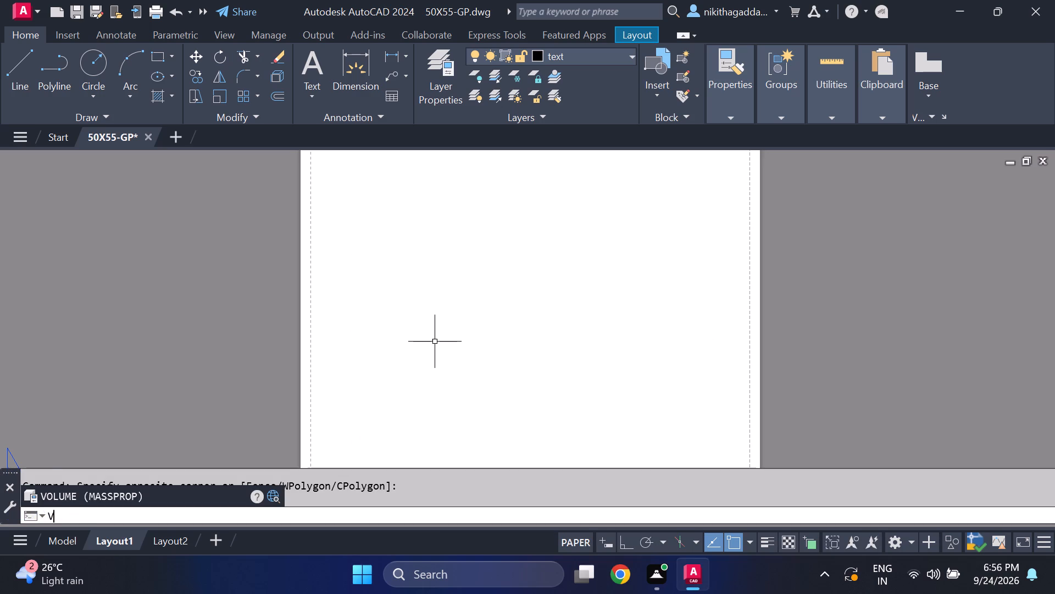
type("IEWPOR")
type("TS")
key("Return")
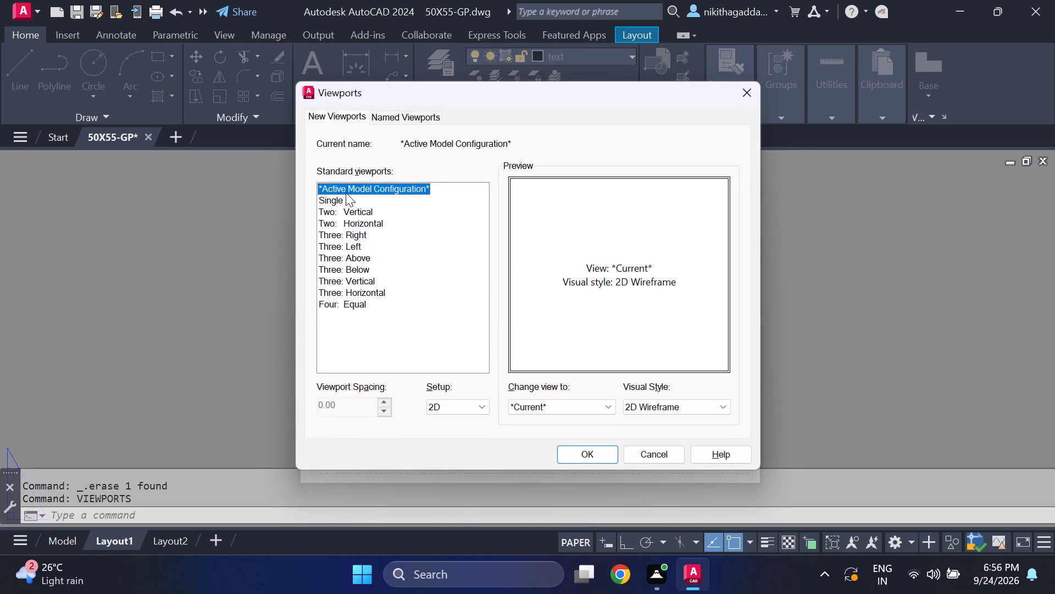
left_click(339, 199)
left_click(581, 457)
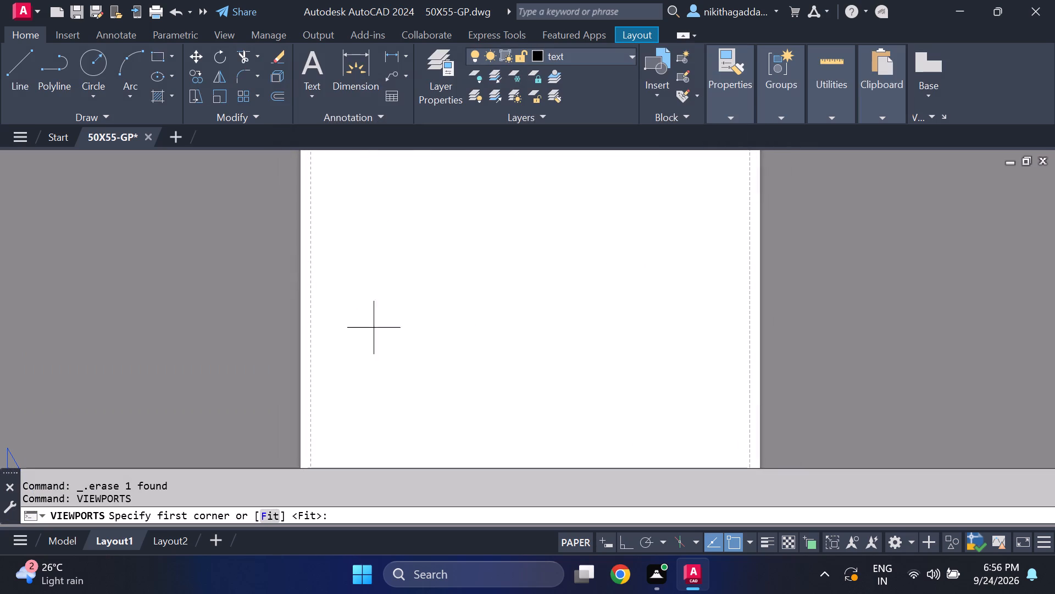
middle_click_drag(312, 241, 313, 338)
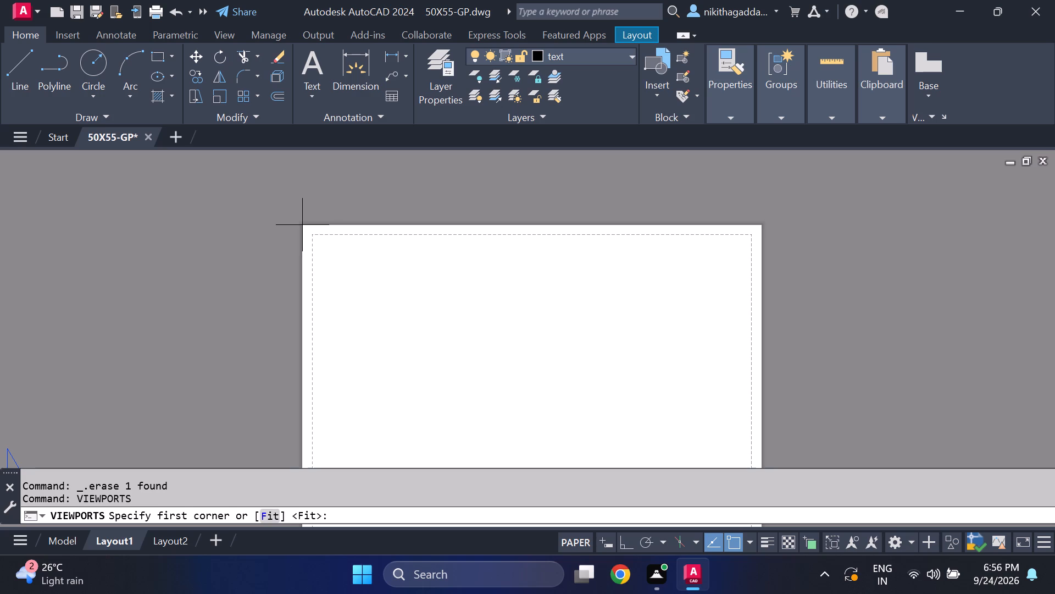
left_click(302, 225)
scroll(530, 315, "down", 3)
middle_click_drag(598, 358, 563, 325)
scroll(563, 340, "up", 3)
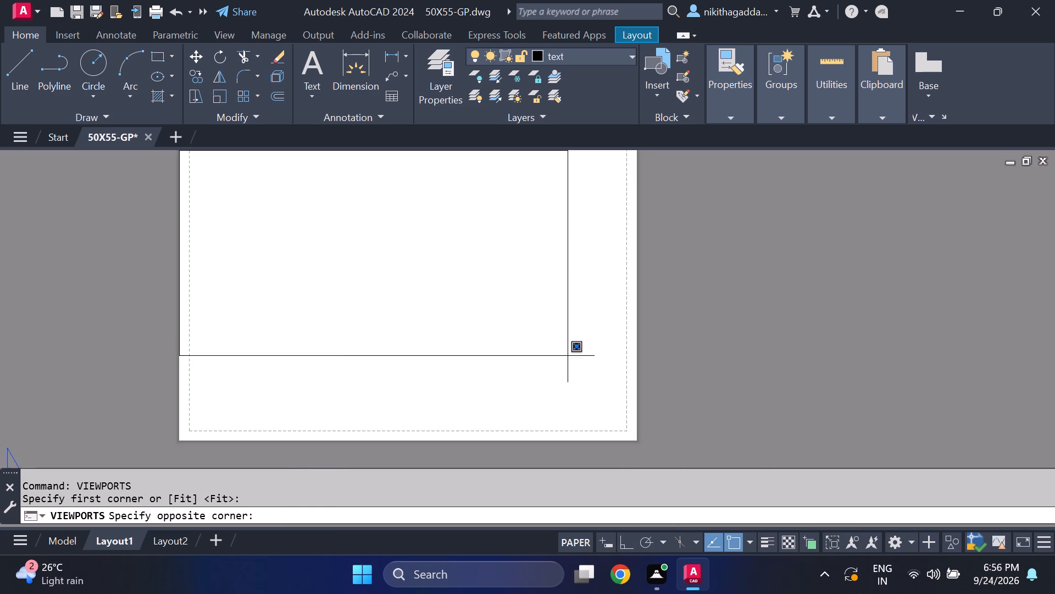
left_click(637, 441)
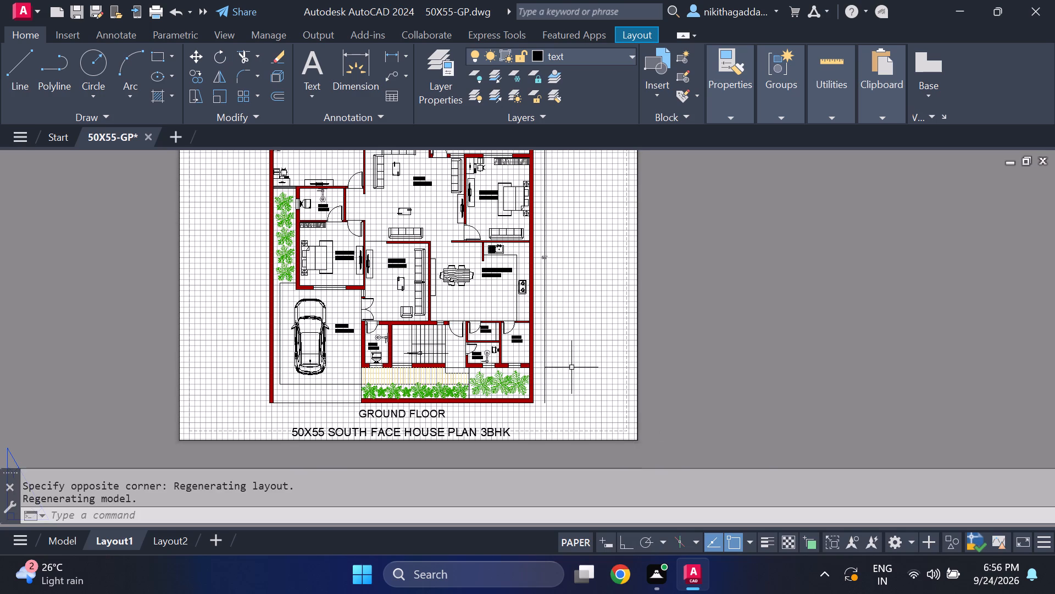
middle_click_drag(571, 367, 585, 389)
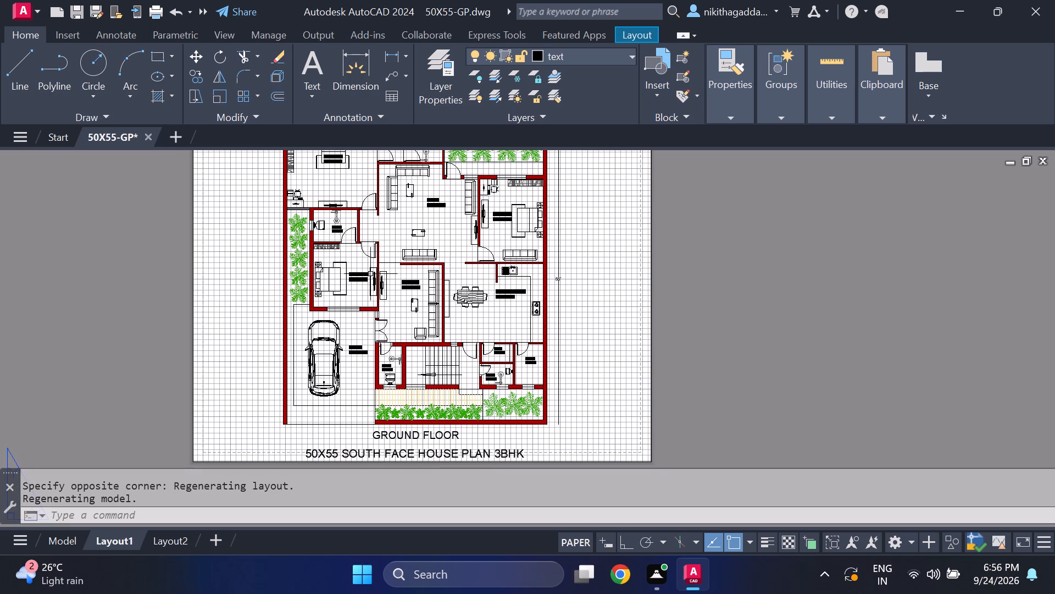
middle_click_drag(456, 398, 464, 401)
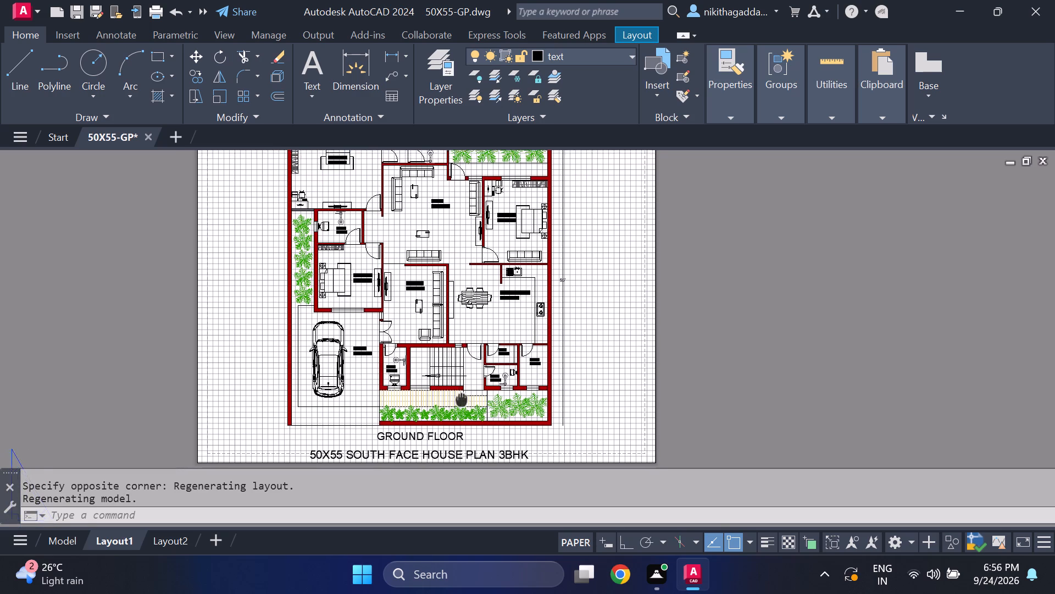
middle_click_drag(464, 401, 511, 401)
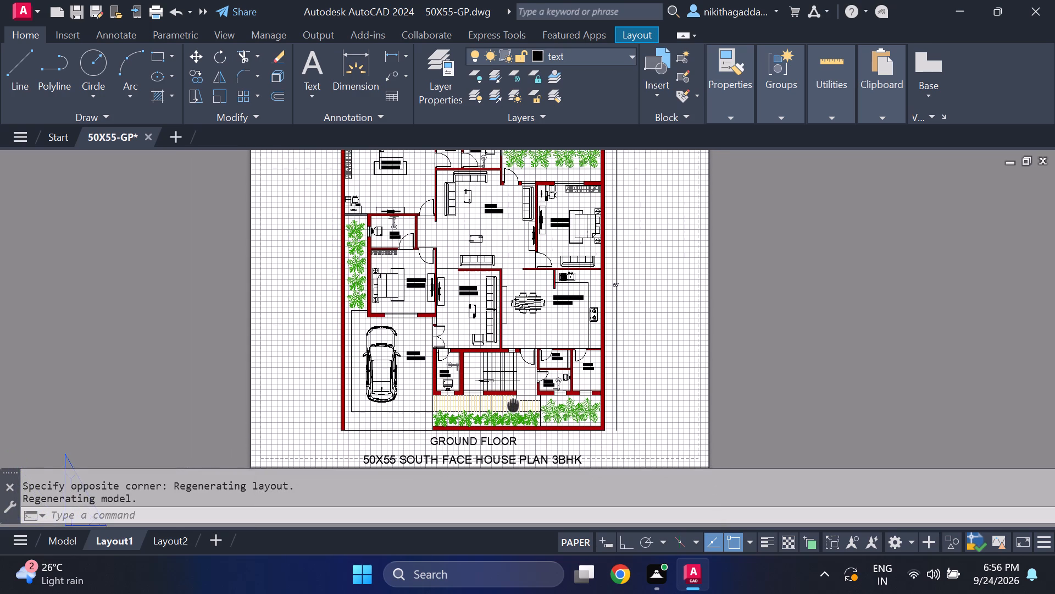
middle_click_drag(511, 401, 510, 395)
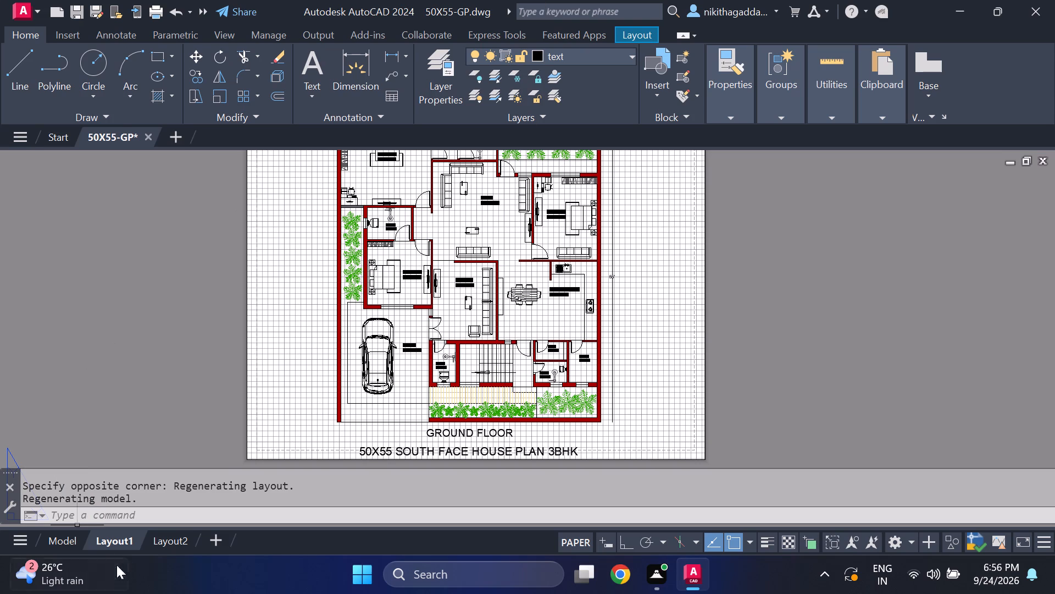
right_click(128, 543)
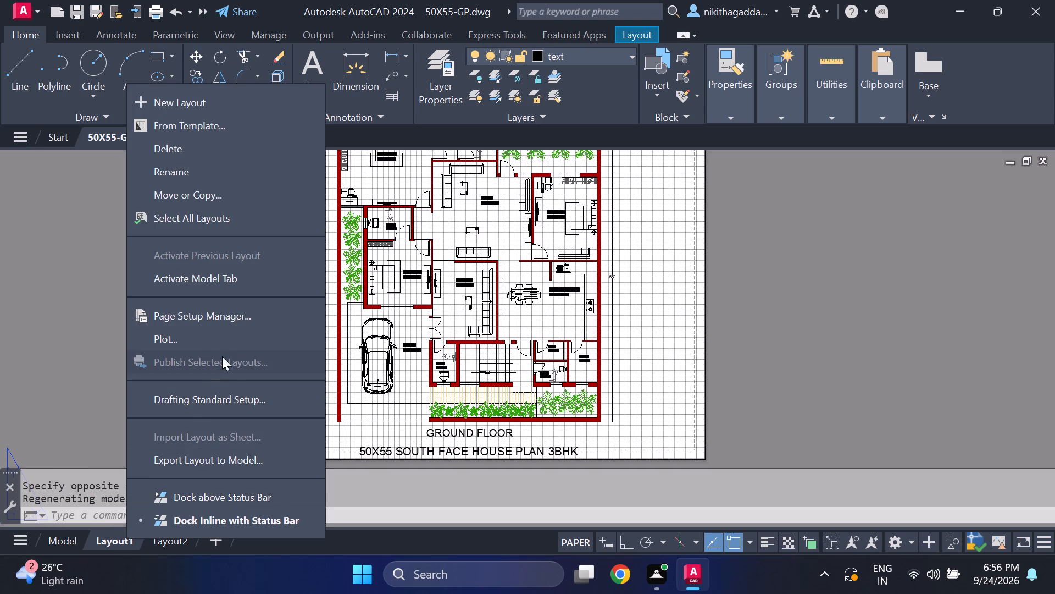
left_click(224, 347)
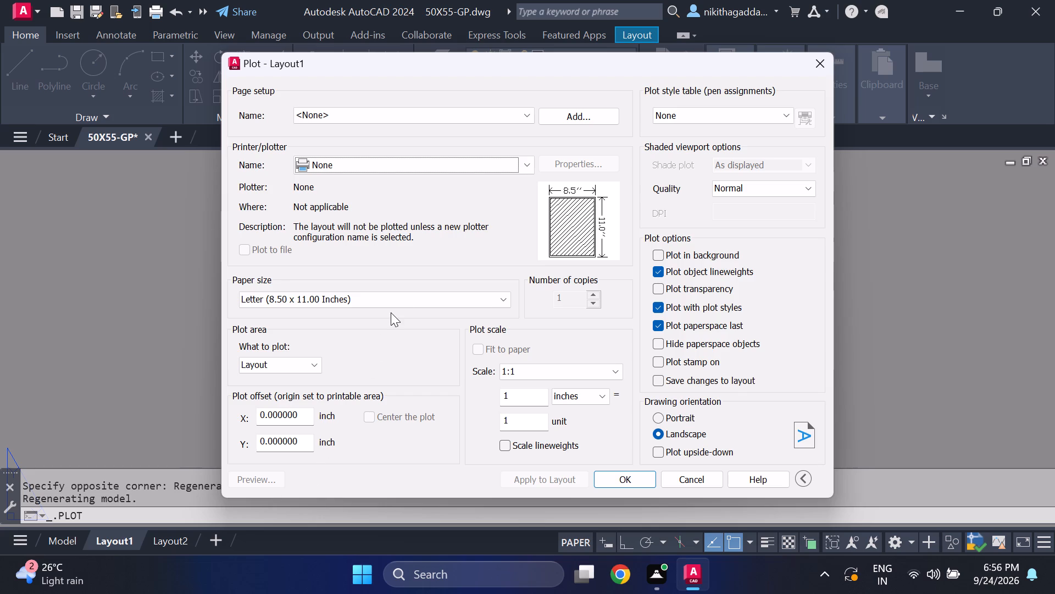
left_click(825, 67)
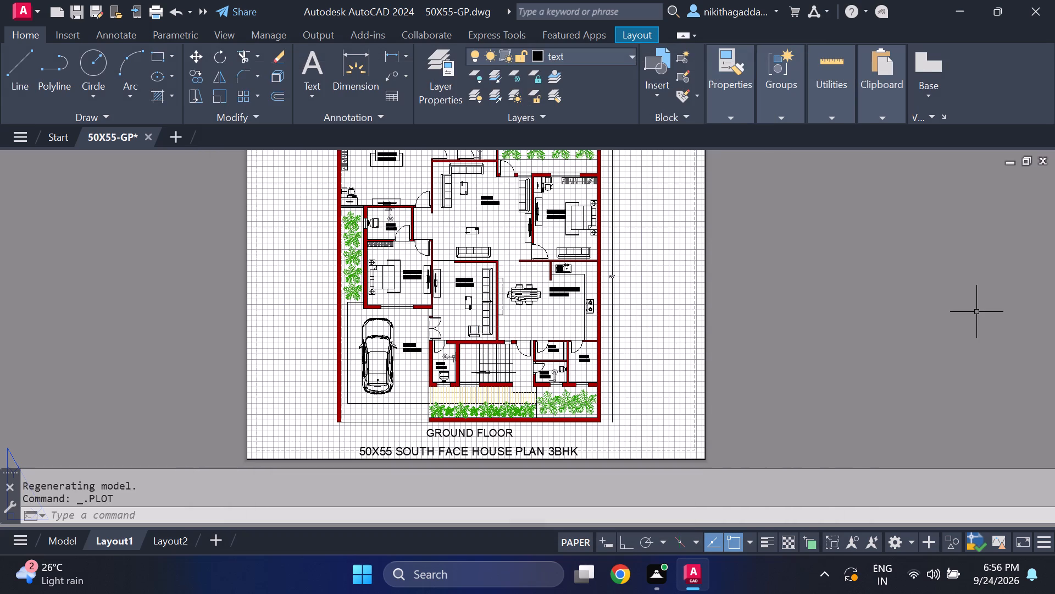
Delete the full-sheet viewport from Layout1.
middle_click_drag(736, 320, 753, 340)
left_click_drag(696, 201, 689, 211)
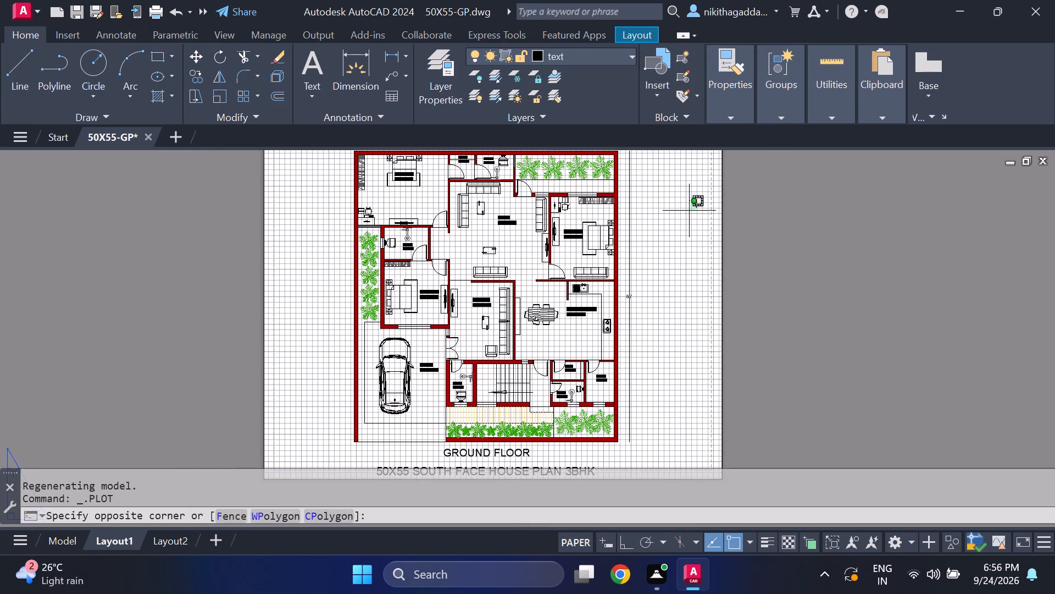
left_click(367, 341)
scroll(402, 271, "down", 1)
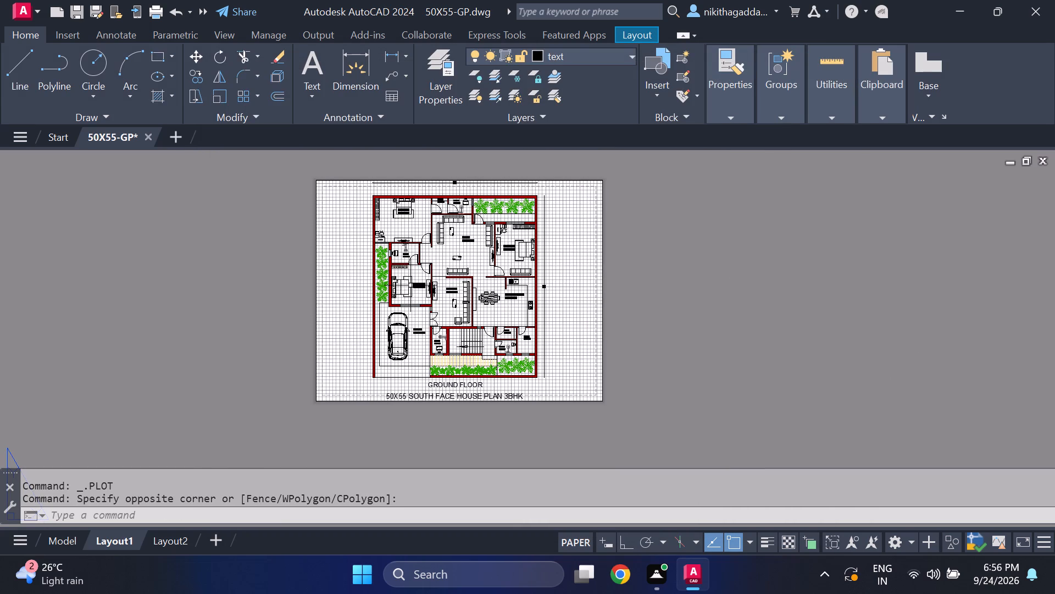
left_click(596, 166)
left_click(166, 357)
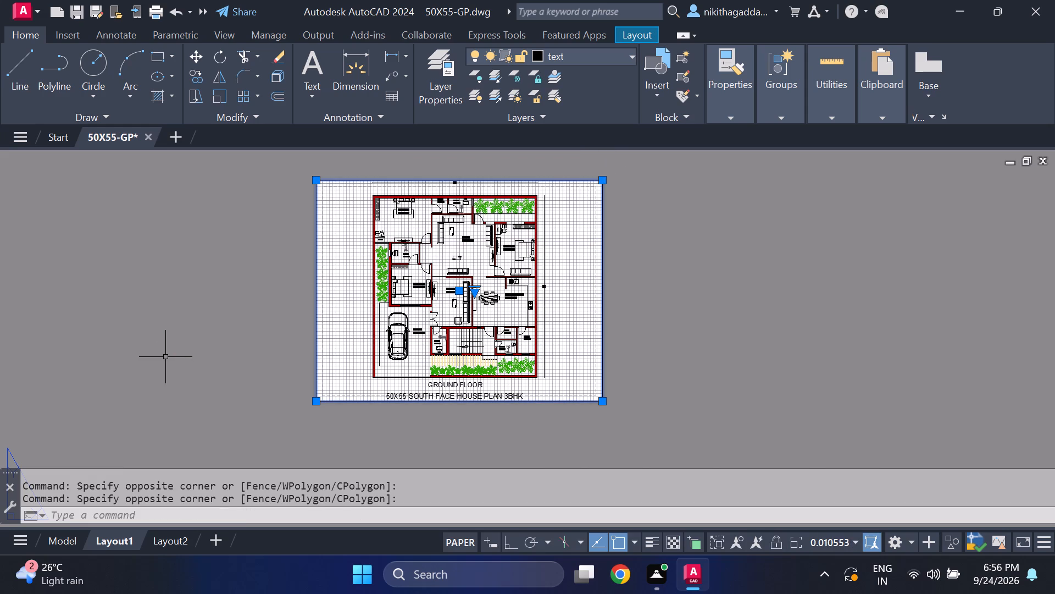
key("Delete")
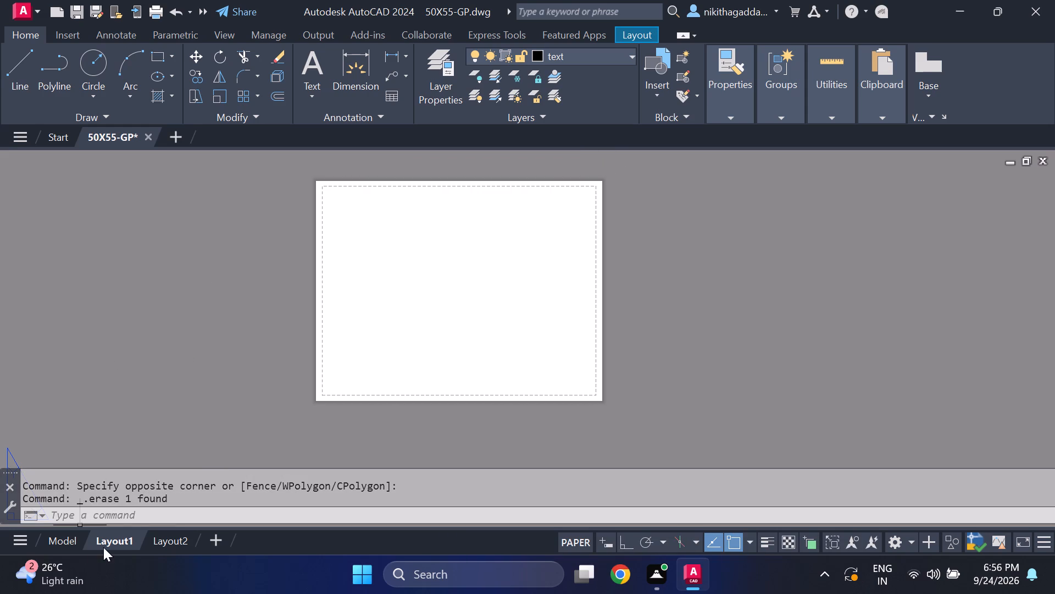
Modify the page setup of Layout1 to use the DWFx ePlot (XPS Compatible).pc3 plotter.
right_click(103, 547)
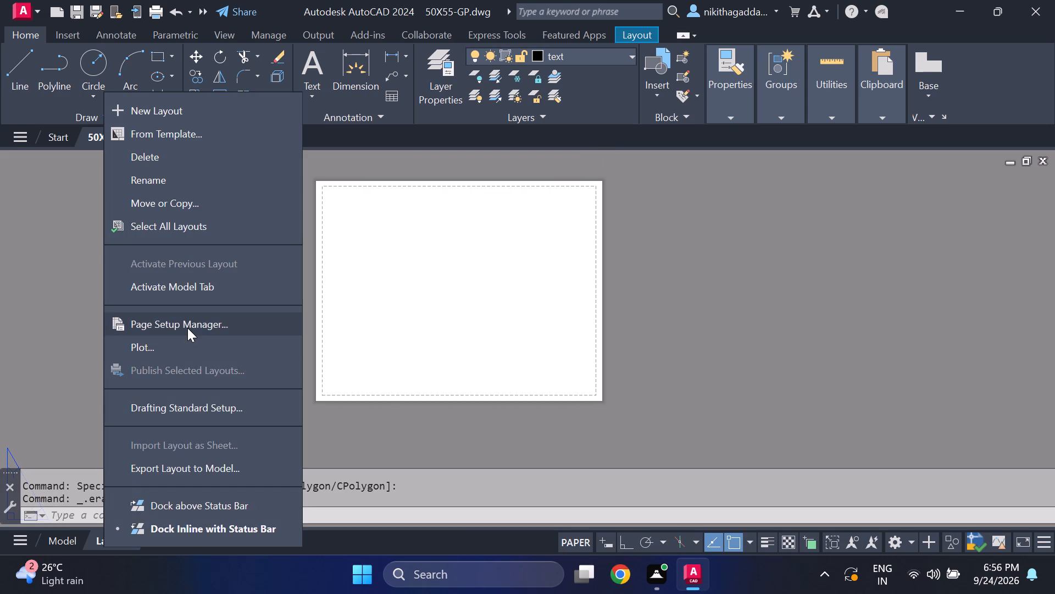
left_click(187, 327)
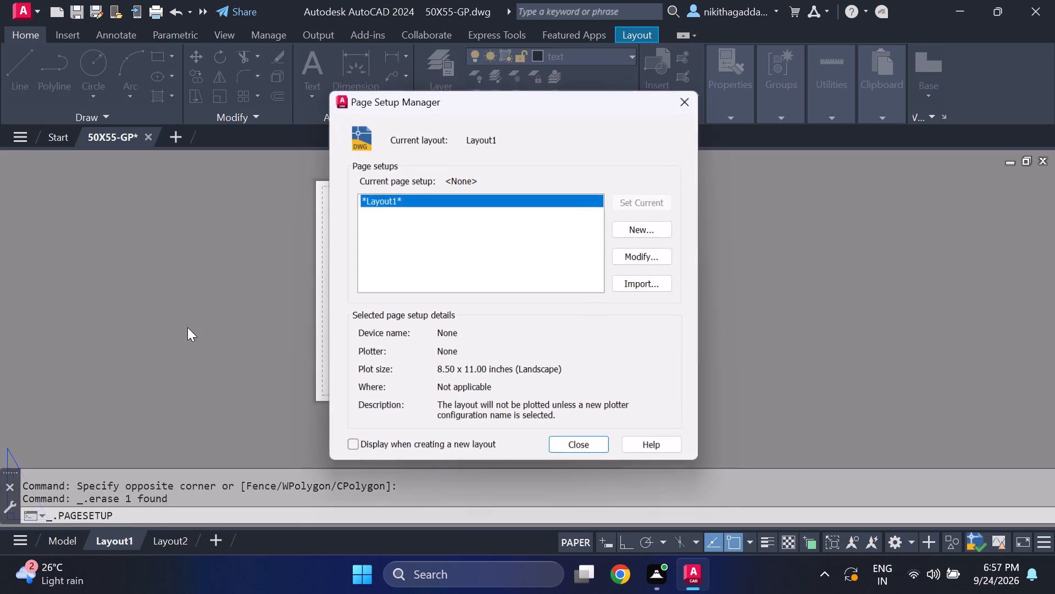
left_click(643, 262)
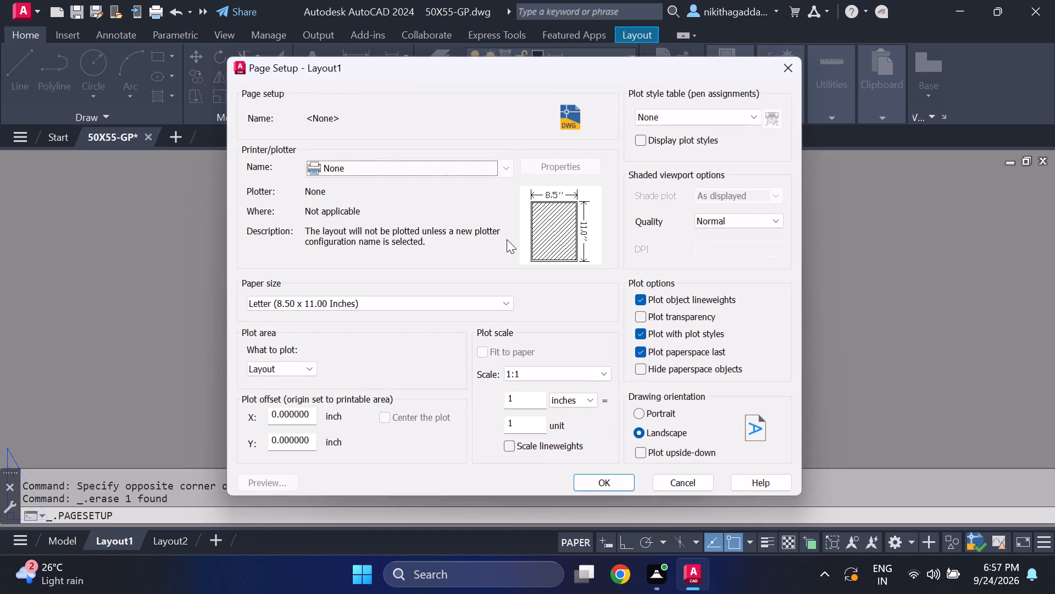
left_click(477, 163)
left_click_drag(409, 337, 409, 331)
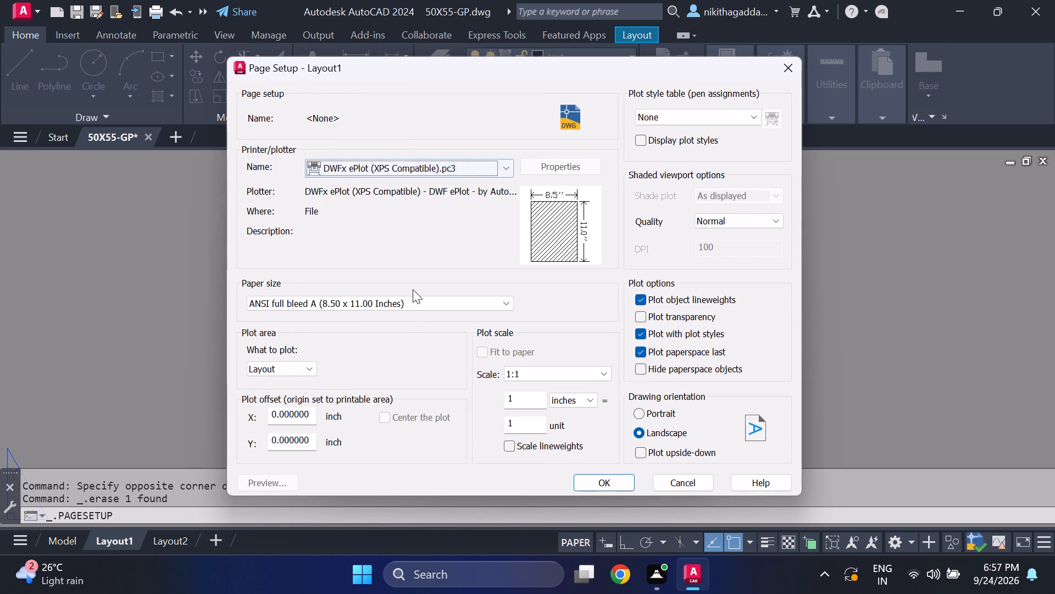
Set the paper size in Layout1's page setup to ISO full bleed A4 (297.00 x 210.00 MM).
left_click(414, 299)
scroll(408, 239, "down", 8)
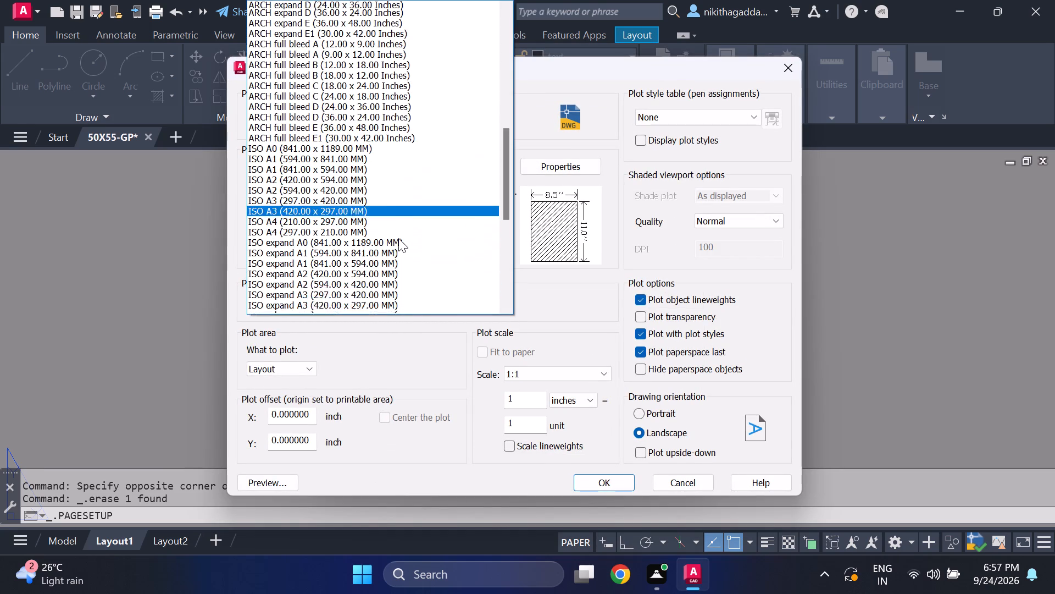
scroll(398, 238, "down", 2)
scroll(340, 296, "down", 1)
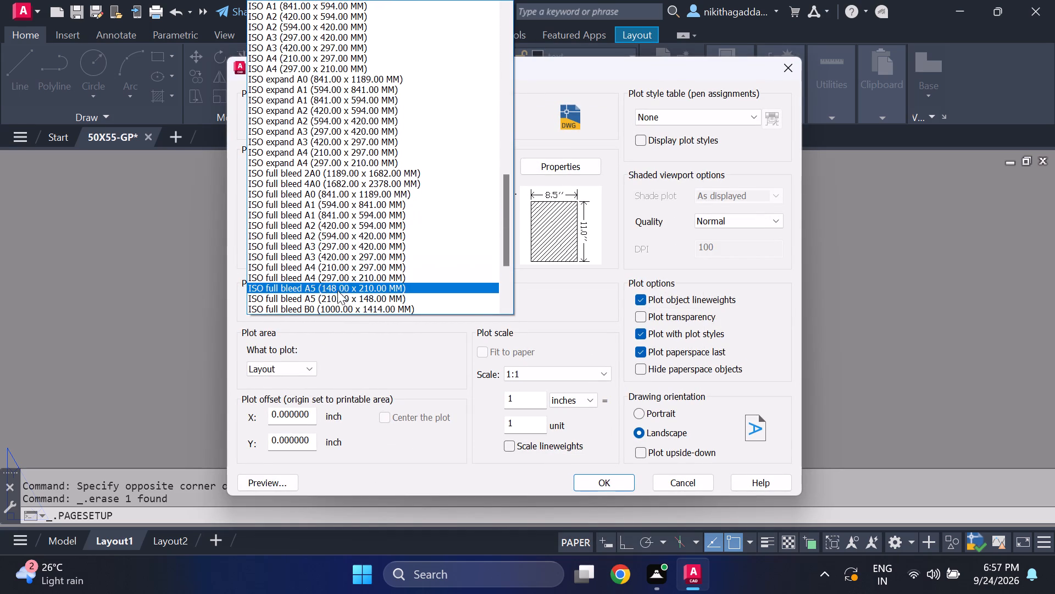
left_click(343, 275)
Set Layout1's plot scale to 1:1 in millimetres, apply the page setup and close the Page Setup Manager.
left_click(548, 369)
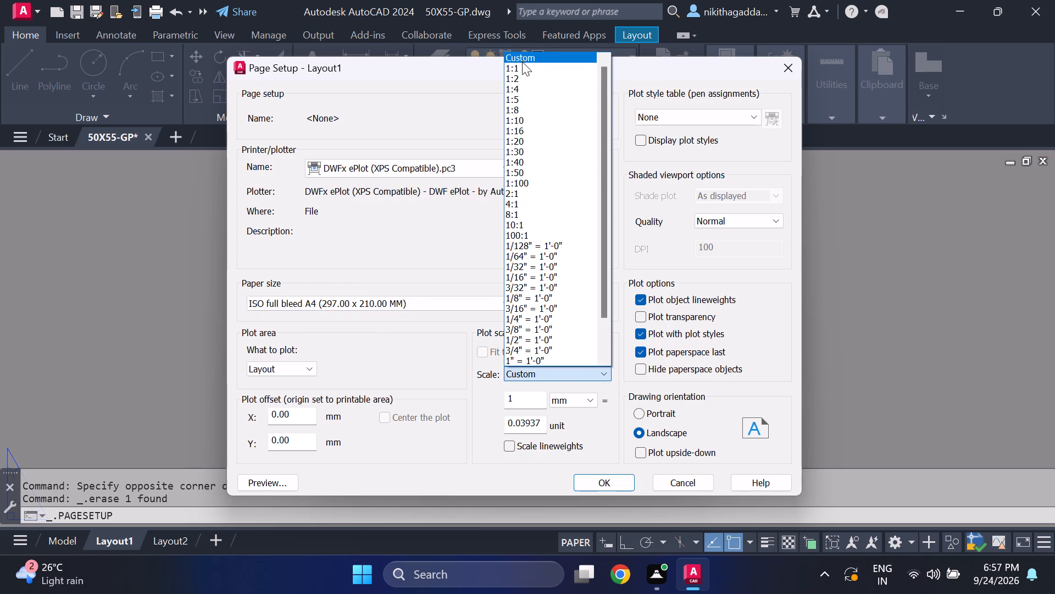
left_click(521, 65)
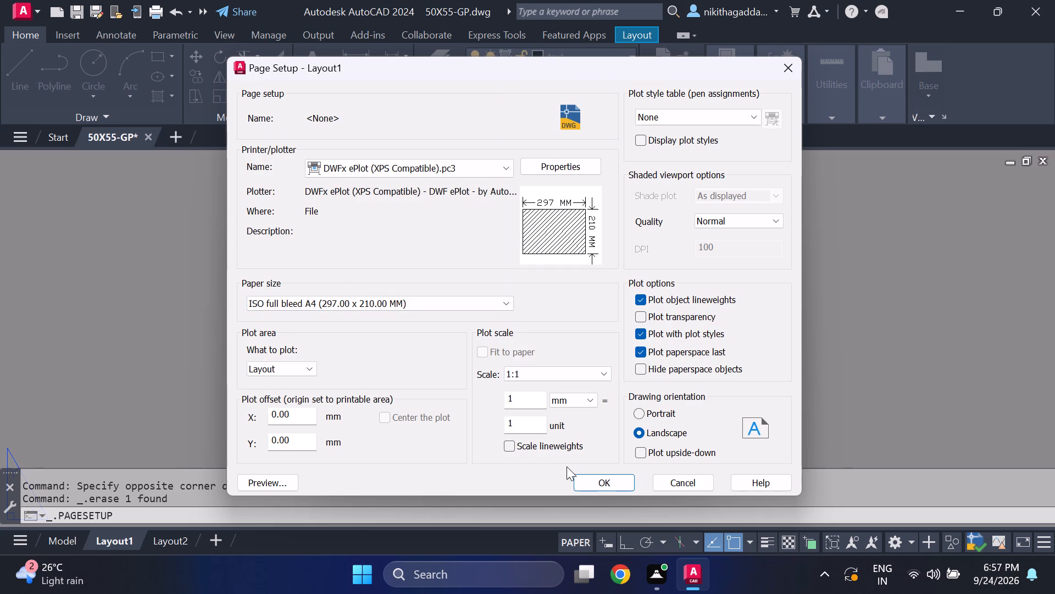
left_click(602, 485)
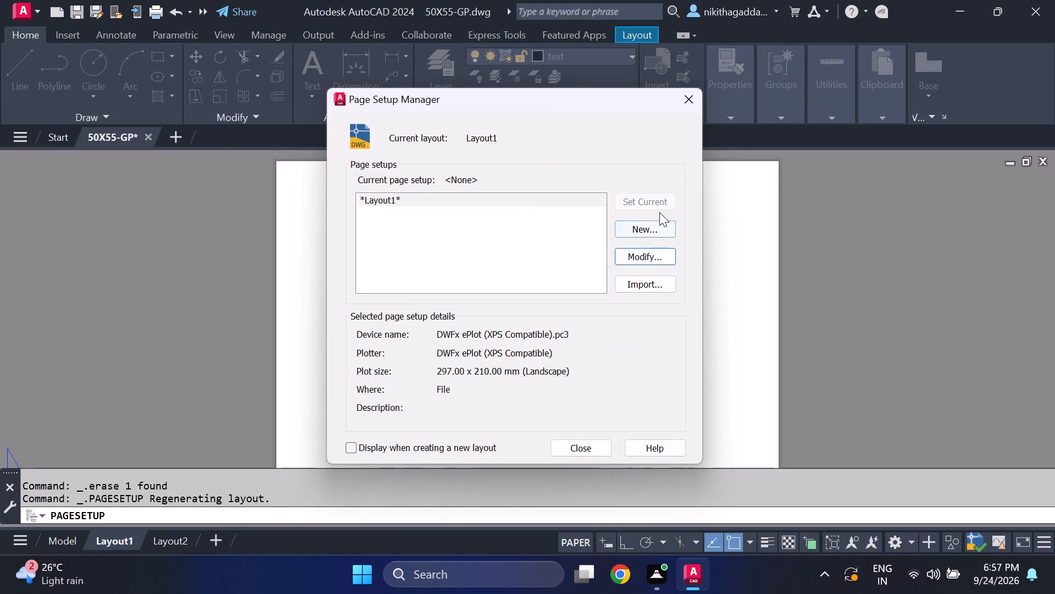
left_click(659, 206)
left_click(587, 450)
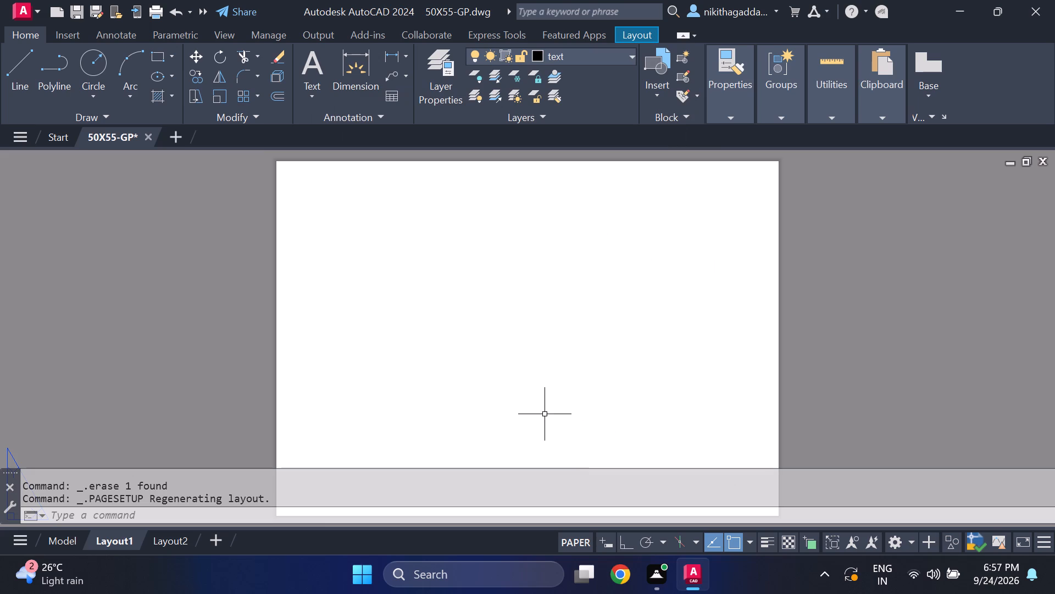
Create a single viewport with the VIEWPORTS command, spanning the A4 sheet from its upper-left to its lower-right paper corner.
type("VIEWPORTS")
key("Return")
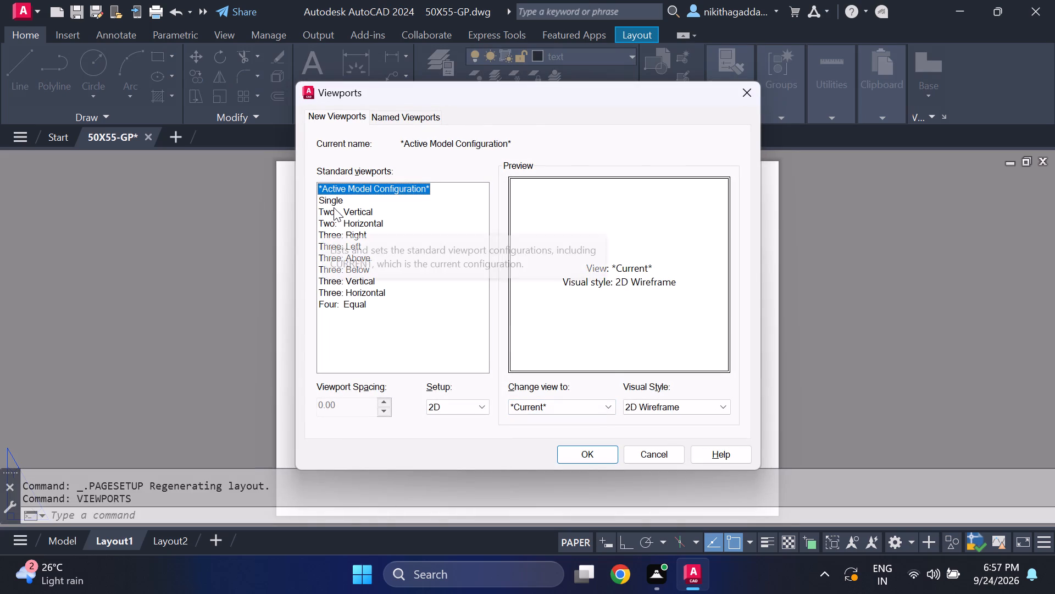
left_click(335, 206)
left_click(335, 207)
left_click(333, 202)
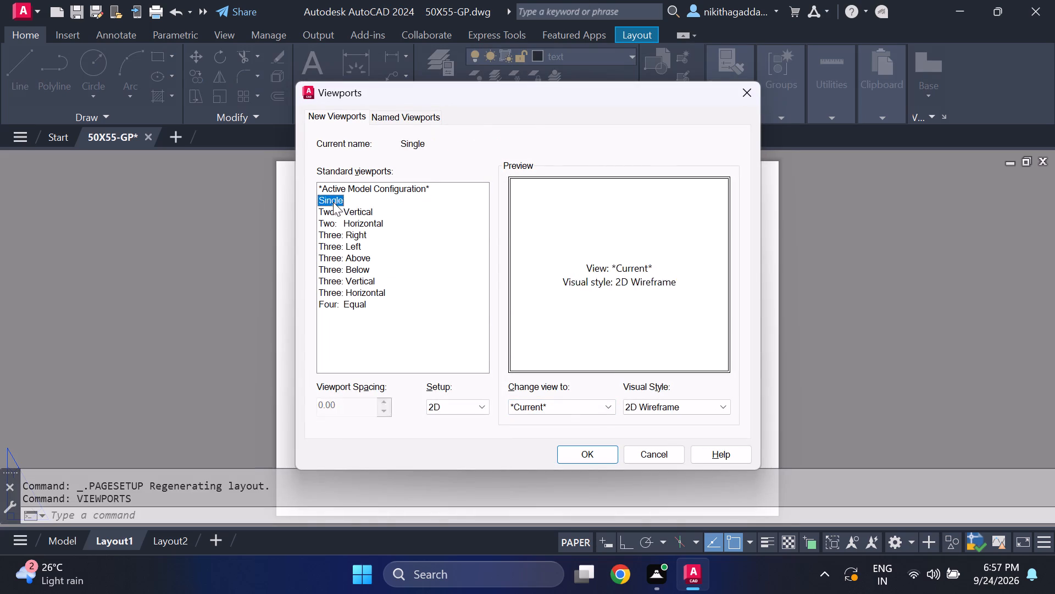
left_click(582, 450)
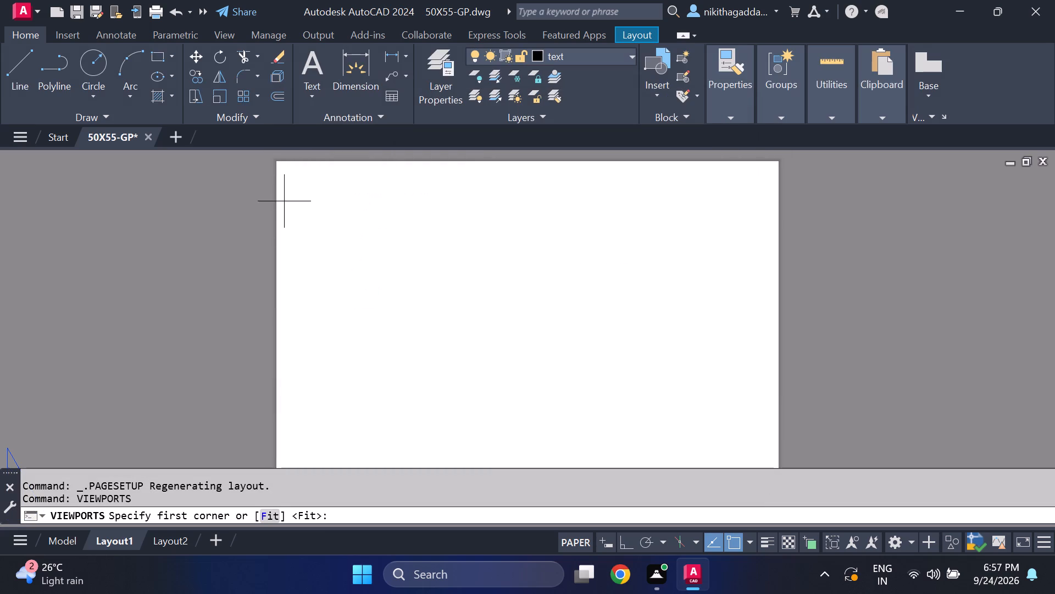
left_click(275, 162)
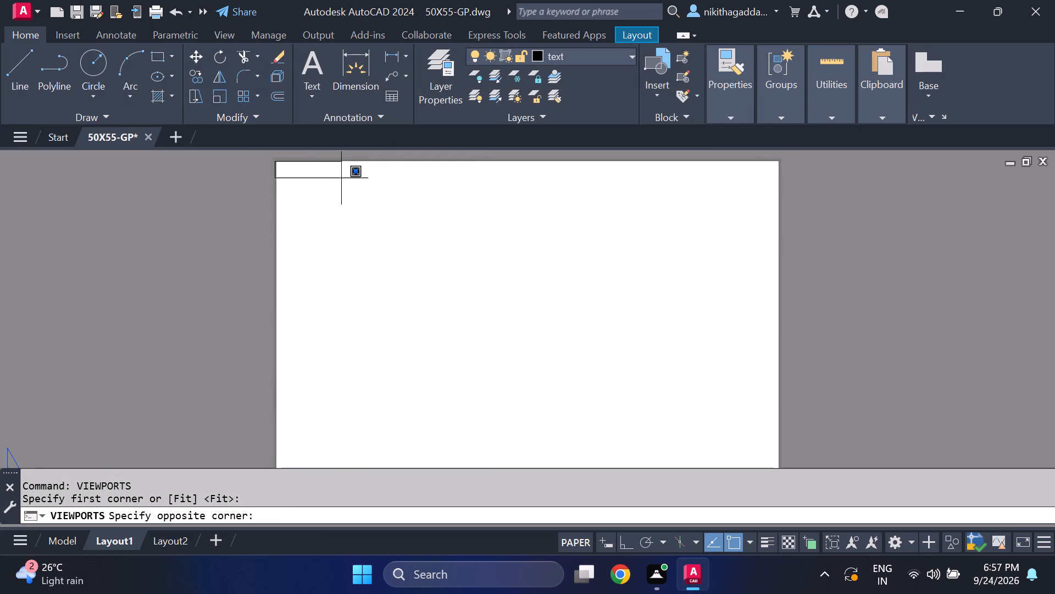
scroll(375, 199, "down", 2)
scroll(541, 337, "up", 2)
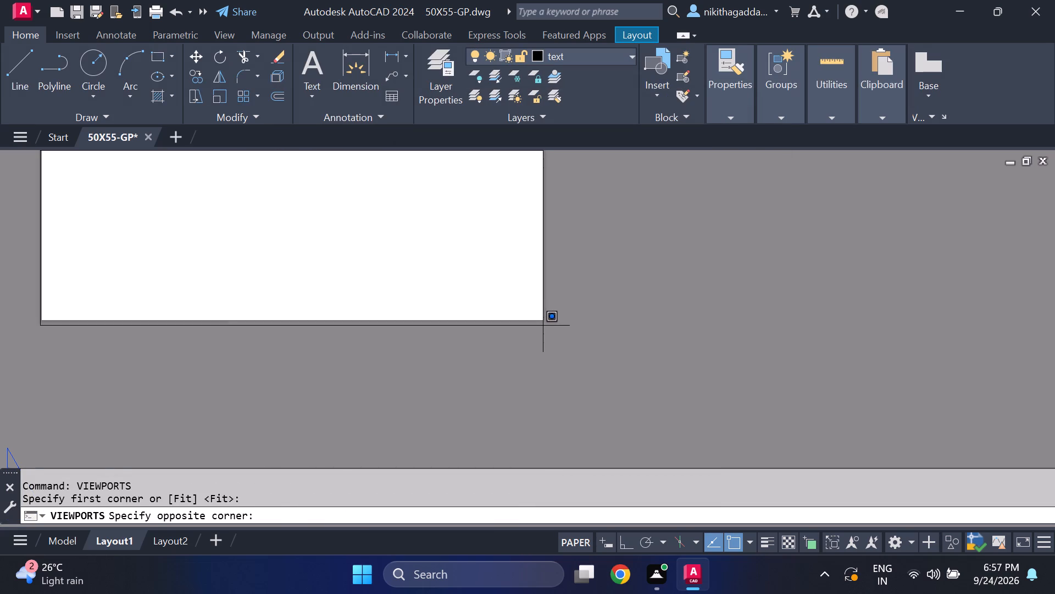
left_click(543, 322)
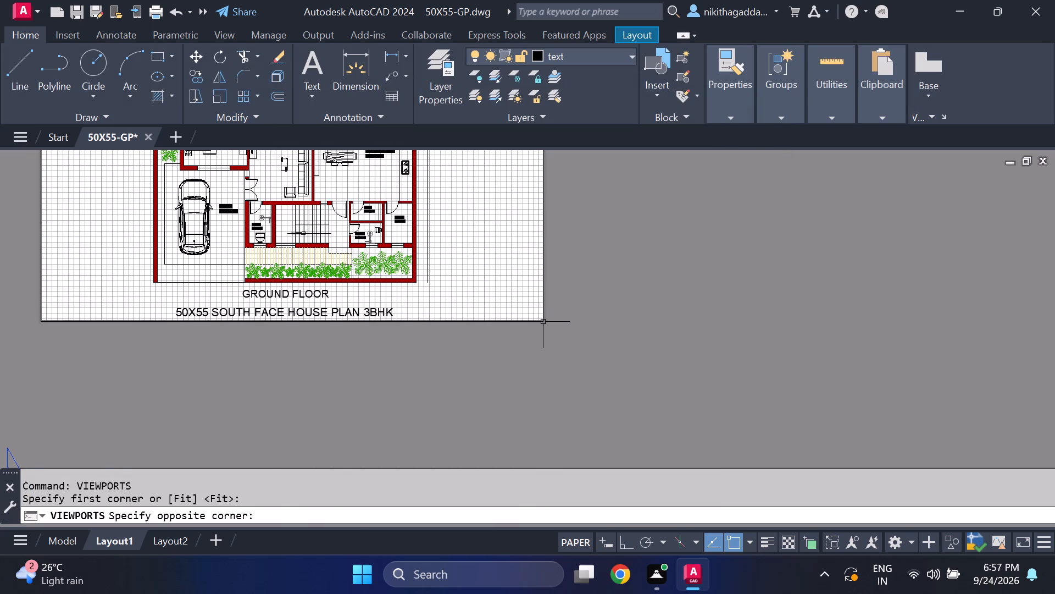
Open the full plot preview of Layout1 with its current plot settings.
middle_click_drag(444, 249, 580, 339)
scroll(568, 348, "down", 1)
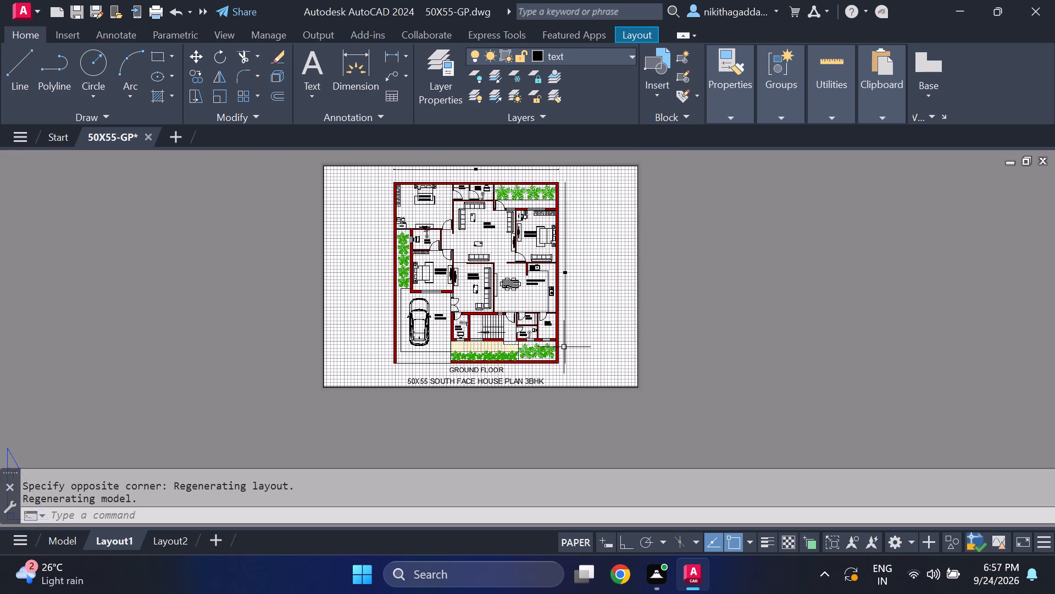
scroll(483, 219, "up", 1)
middle_click_drag(487, 218, 503, 226)
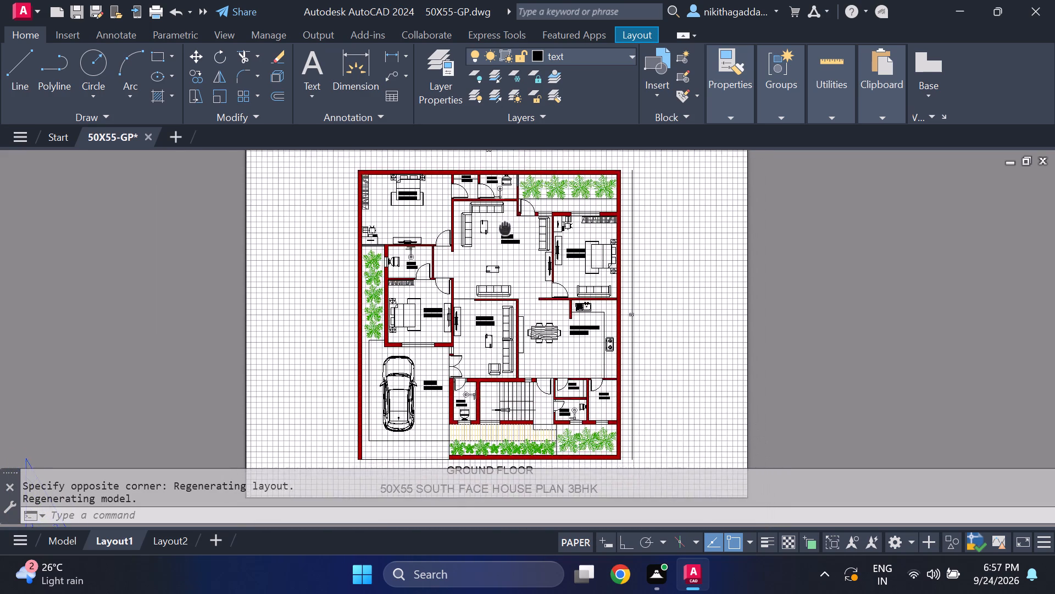
middle_click_drag(503, 226, 482, 207)
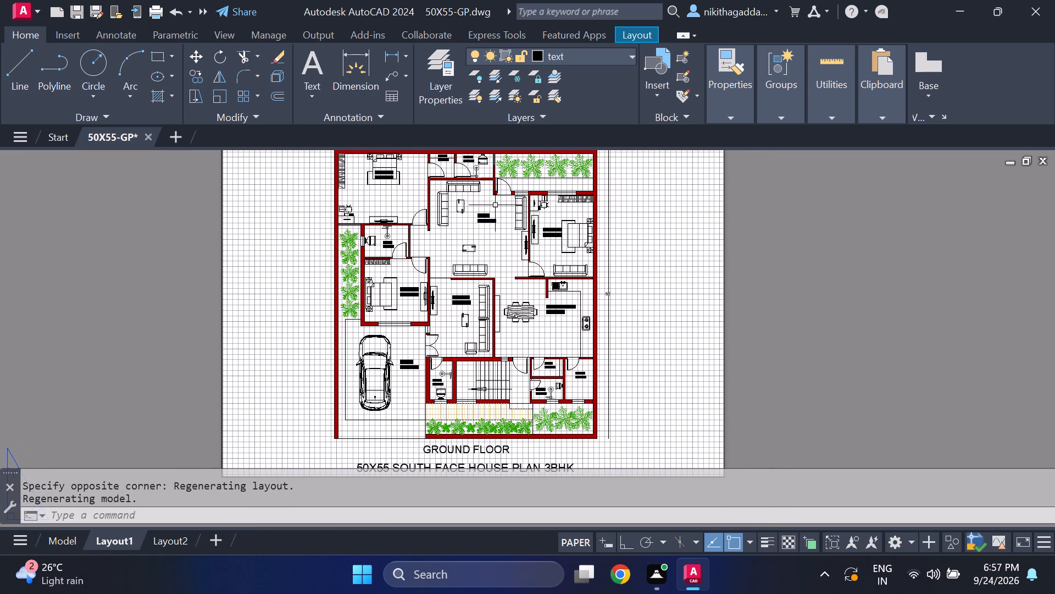
right_click(108, 546)
left_click(195, 343)
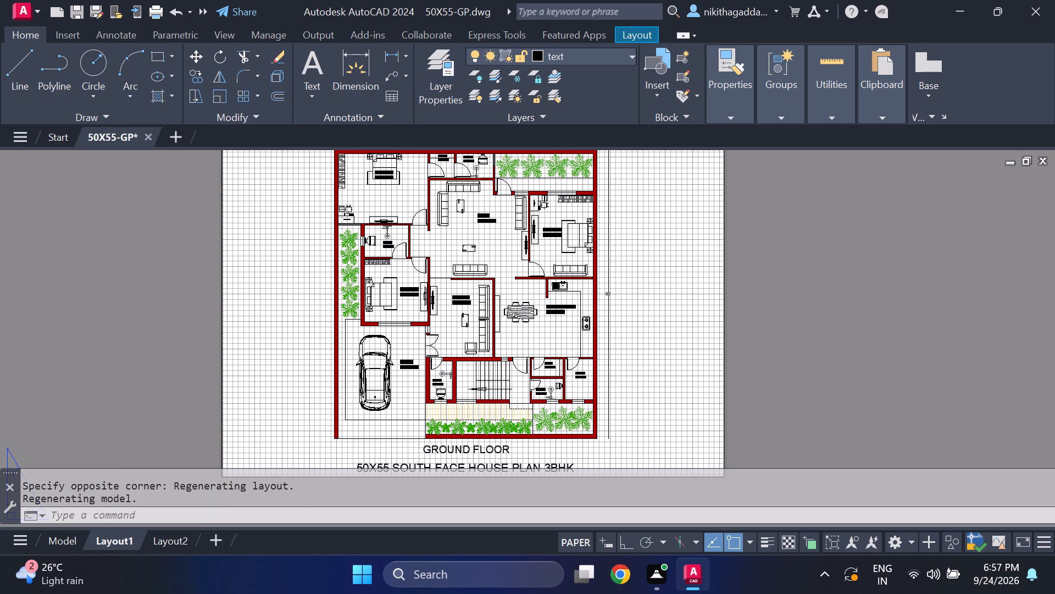
left_click(269, 485)
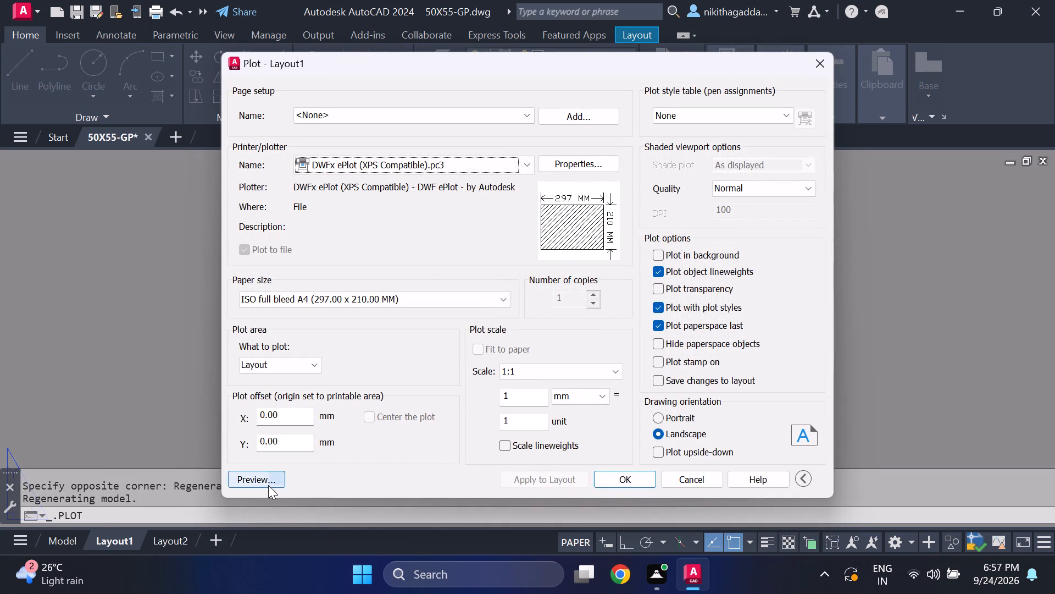
Examine the ground floor plan in the plot preview, covering the staircase, toilets, kitchen/dining, living room, drawing room and porch.
scroll(523, 363, "up", 1)
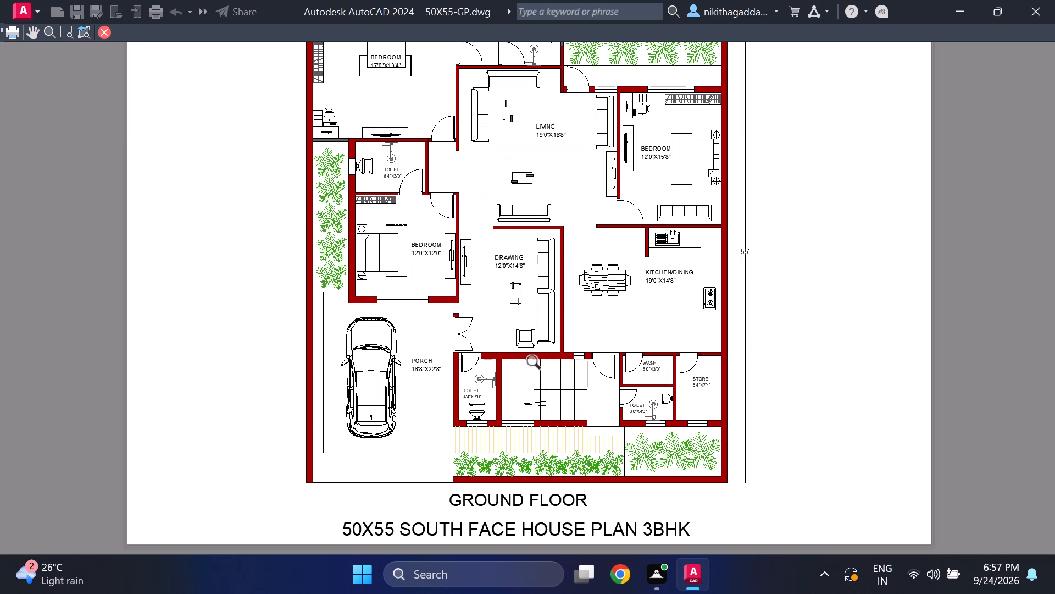
middle_click_drag(564, 362, 537, 383)
scroll(546, 427, "up", 2)
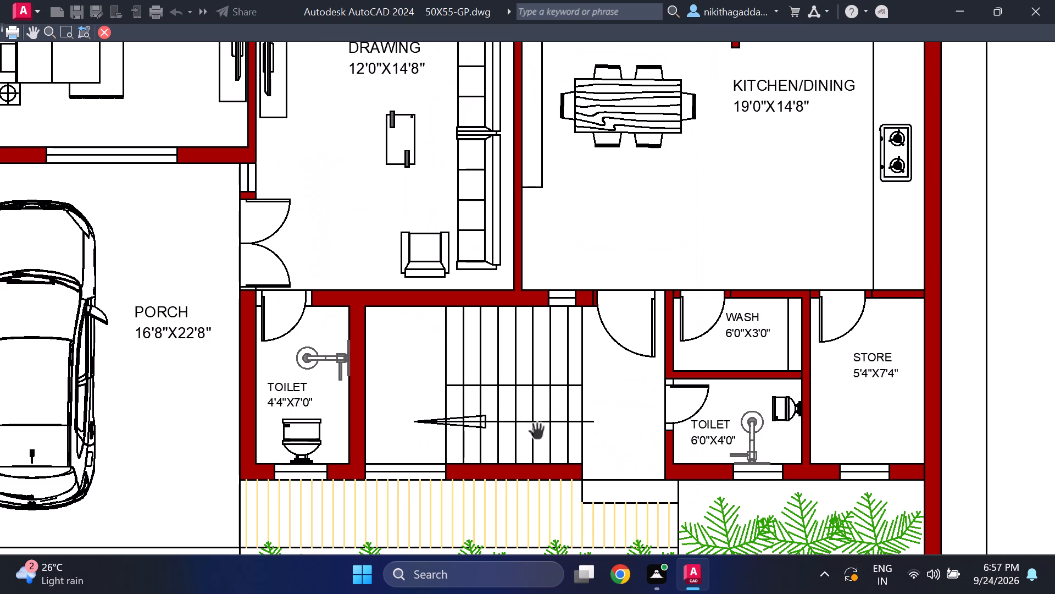
scroll(524, 437, "down", 2)
middle_click_drag(543, 329, 551, 380)
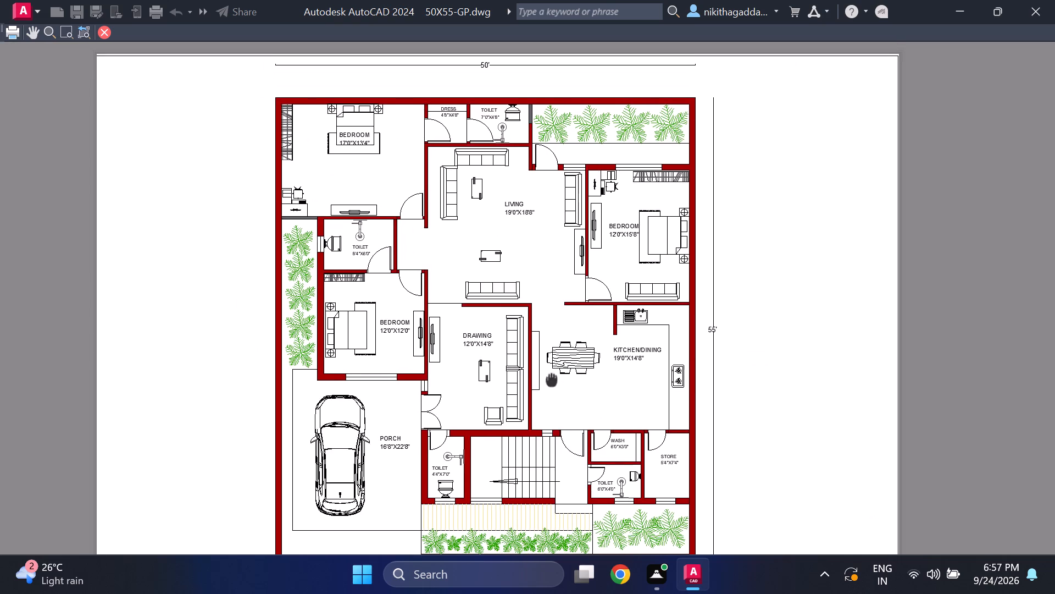
middle_click_drag(551, 380, 492, 338)
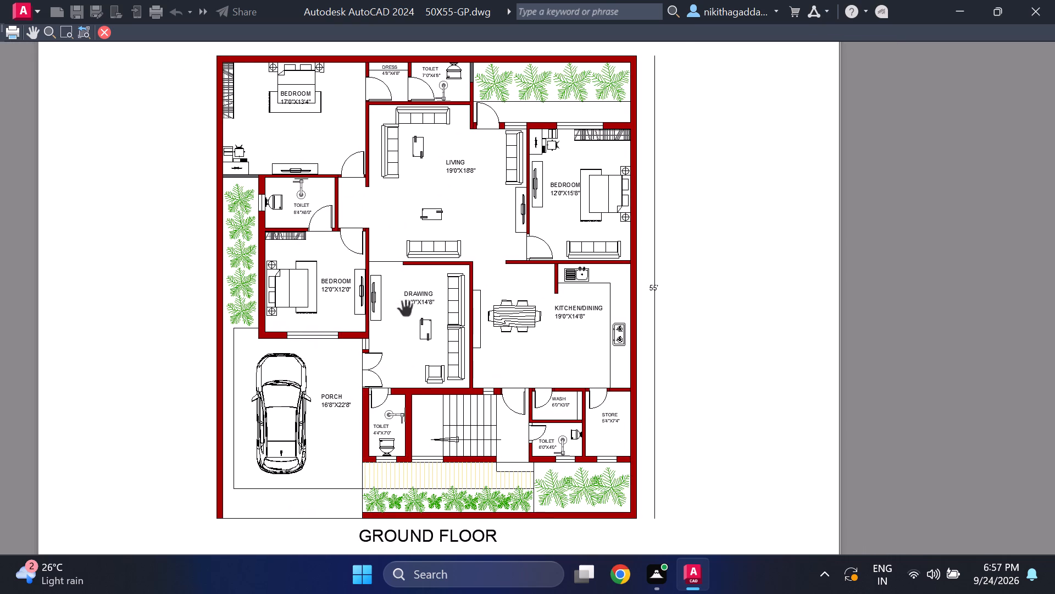
scroll(340, 260, "up", 2)
scroll(347, 268, "down", 1)
middle_click_drag(574, 329, 576, 381)
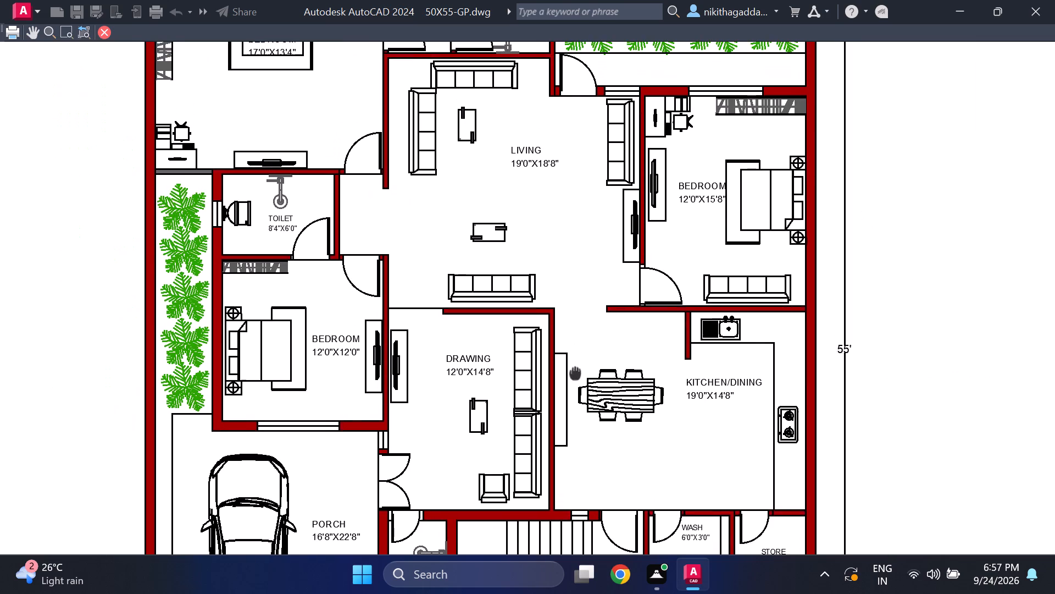
middle_click_drag(576, 381, 579, 408)
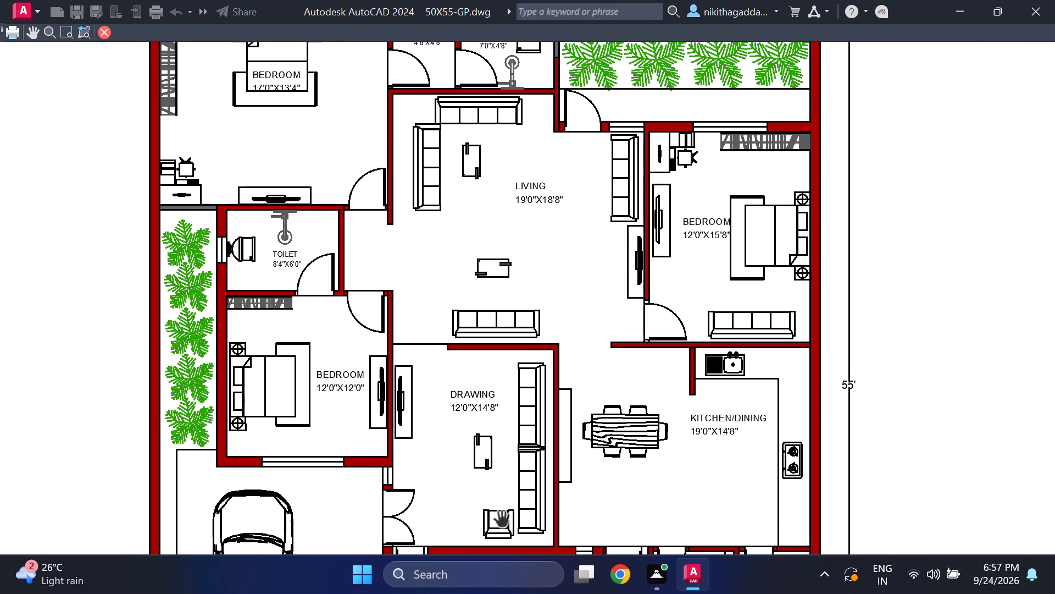
middle_click_drag(412, 465, 453, 292)
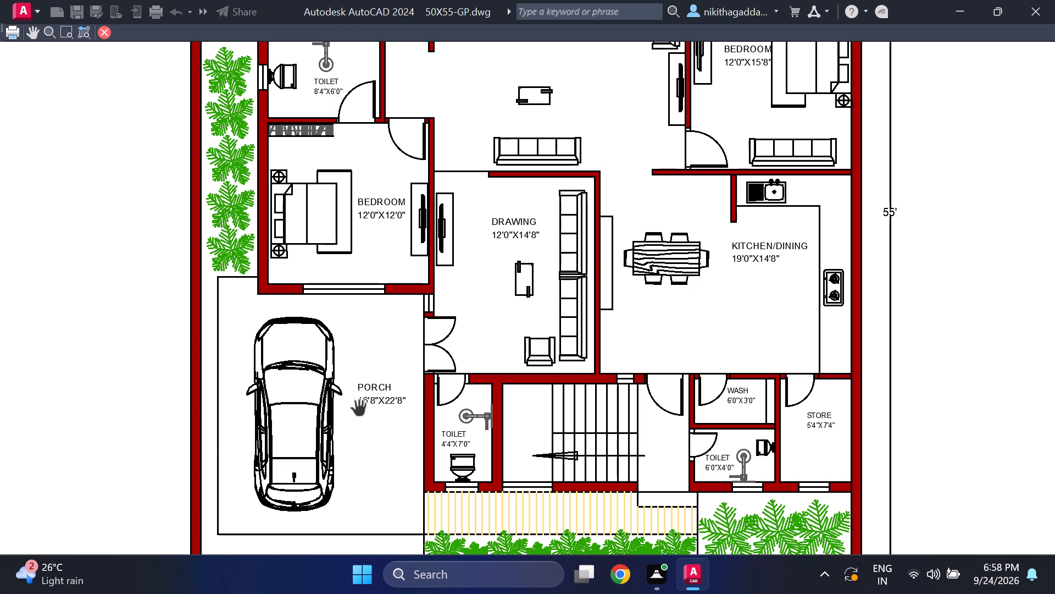
scroll(436, 404, "down", 1)
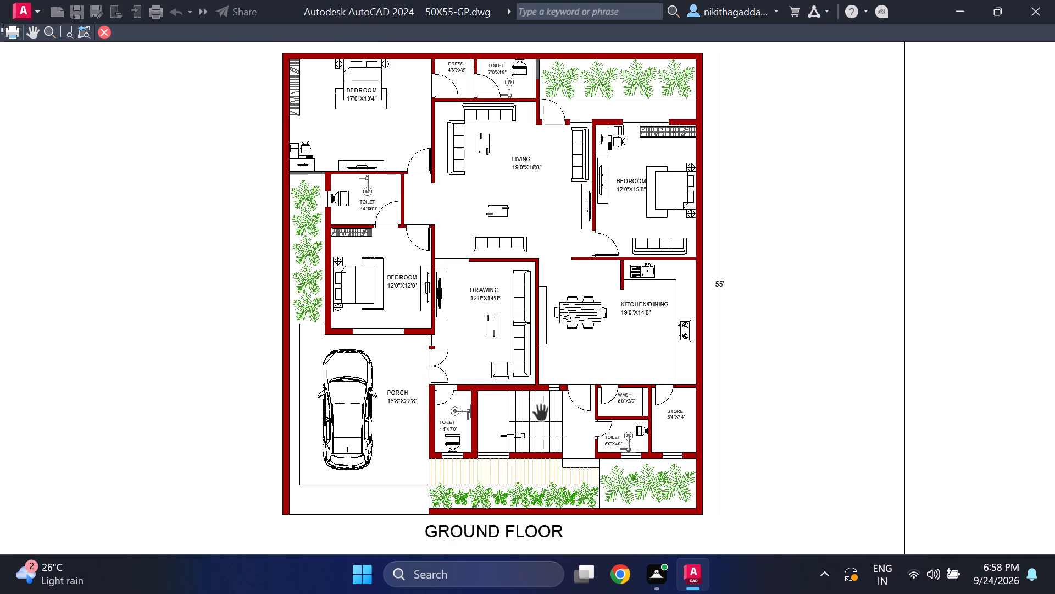
scroll(520, 455, "up", 2)
scroll(525, 451, "down", 1)
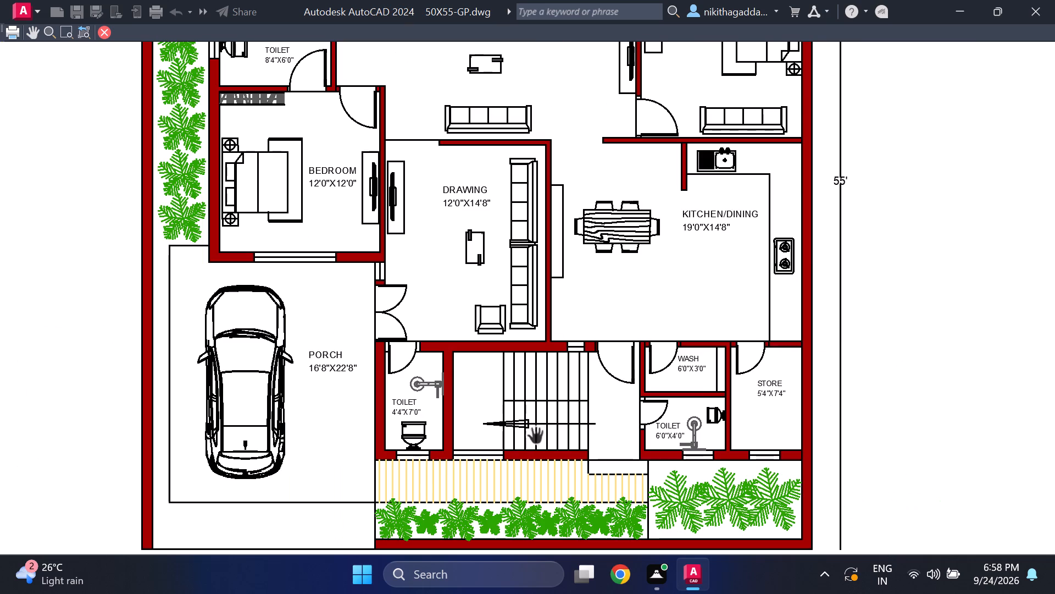
scroll(615, 400, "down", 1)
middle_click_drag(624, 359, 612, 387)
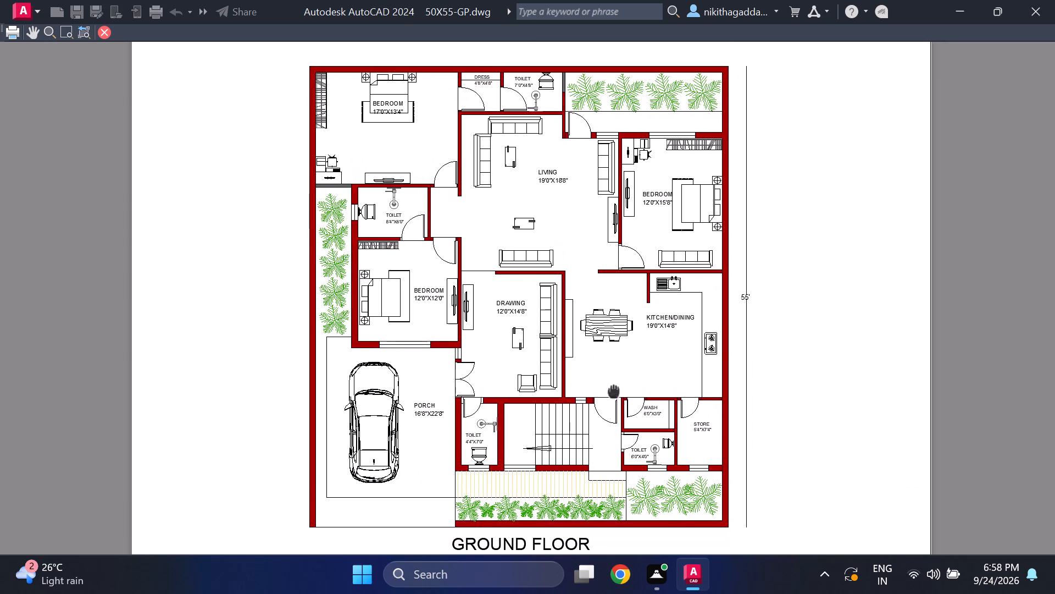
middle_click_drag(612, 387, 611, 384)
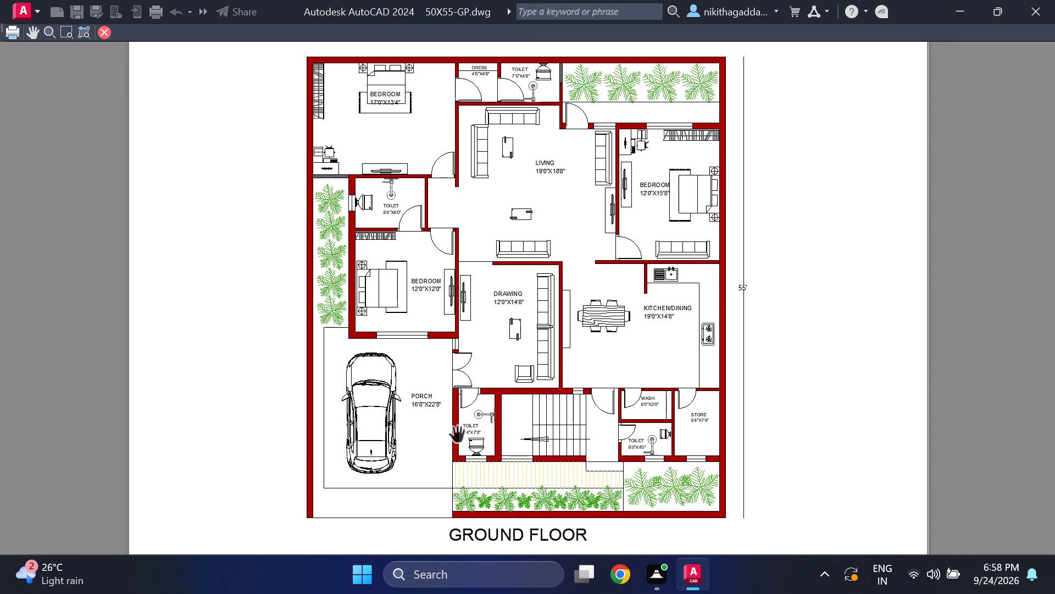
Inspect the bedrooms and the wall between the living room and the 12'0"X15'8" bedroom close up in the plot preview.
scroll(484, 328, "up", 1)
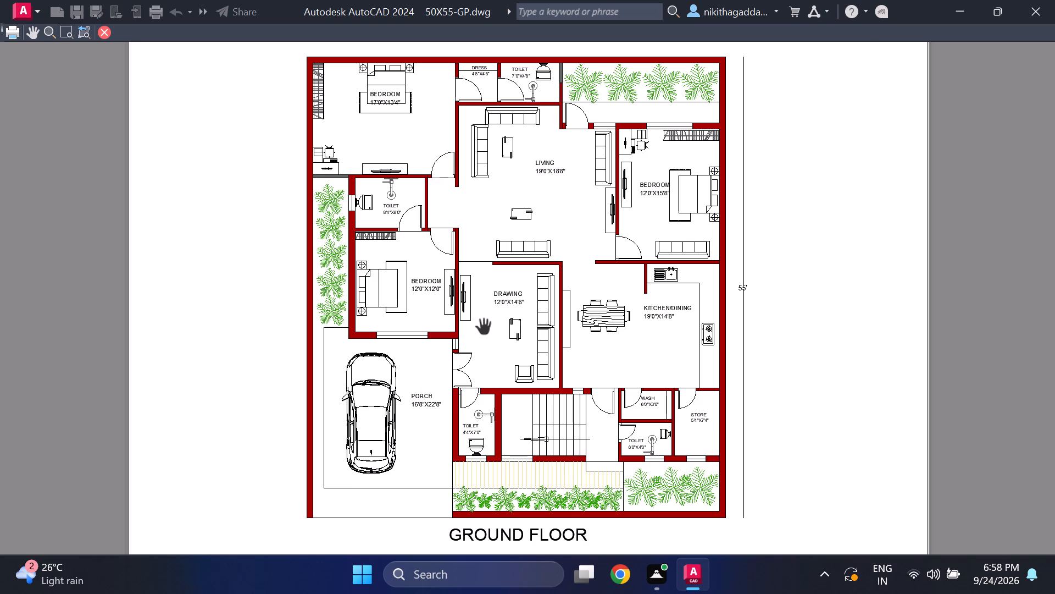
scroll(359, 198, "up", 3)
scroll(356, 197, "down", 4)
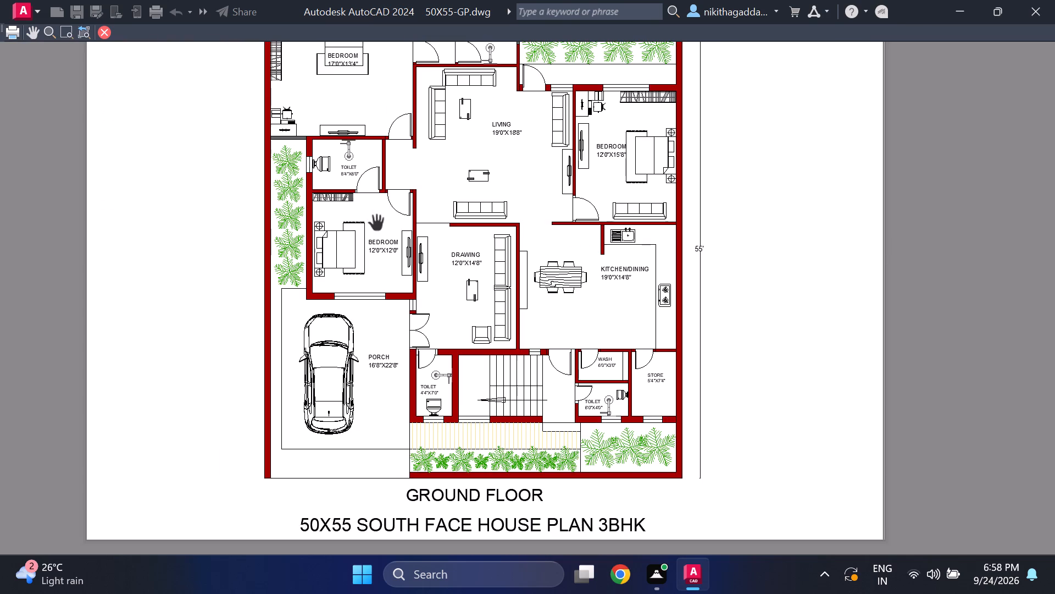
middle_click_drag(369, 198, 385, 290)
scroll(269, 139, "up", 4)
scroll(448, 229, "down", 3)
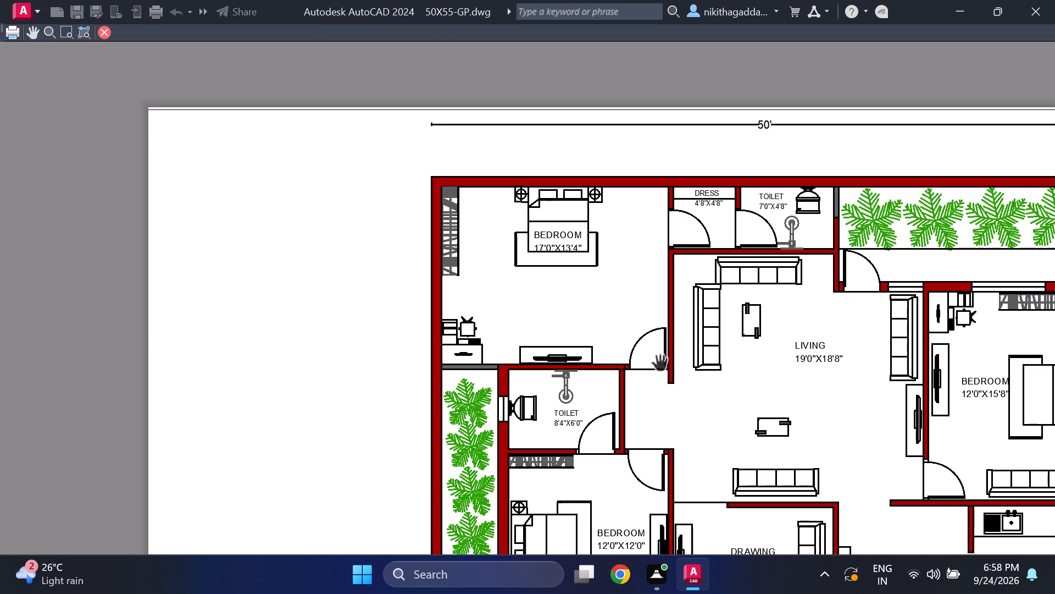
middle_click_drag(836, 361, 487, 273)
scroll(729, 231, "up", 4)
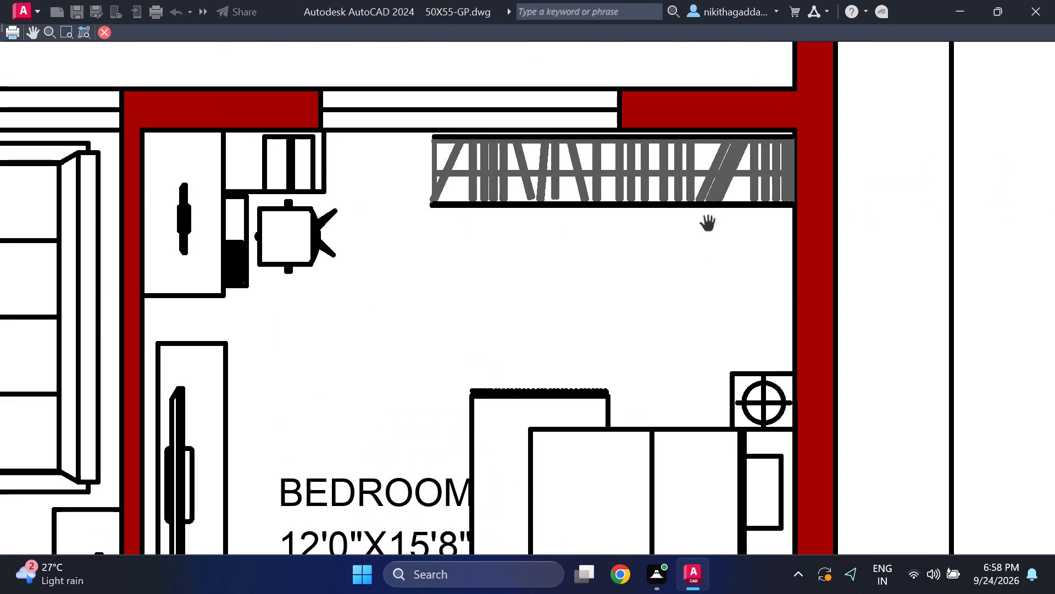
scroll(706, 225, "down", 4)
scroll(612, 250, "up", 3)
scroll(657, 231, "up", 3)
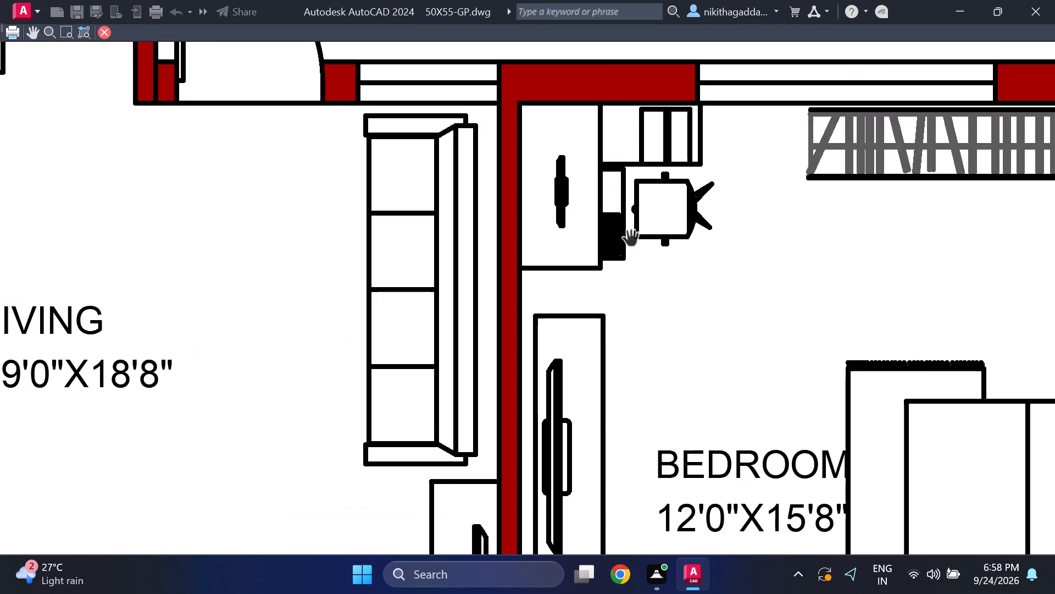
scroll(626, 245, "down", 4)
scroll(607, 308, "up", 4)
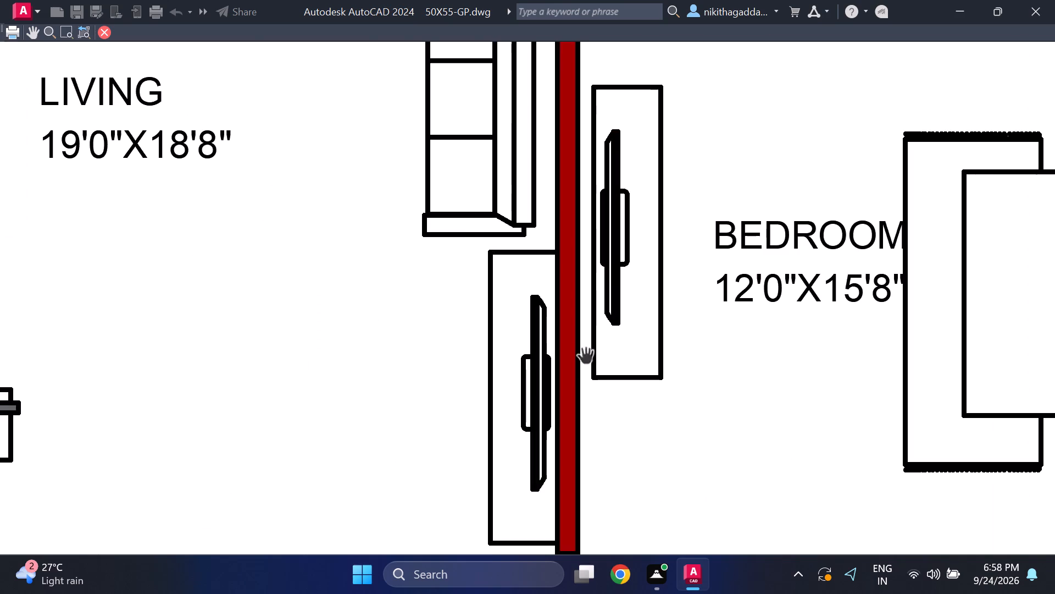
scroll(574, 379, "down", 4)
middle_click_drag(594, 446, 551, 287)
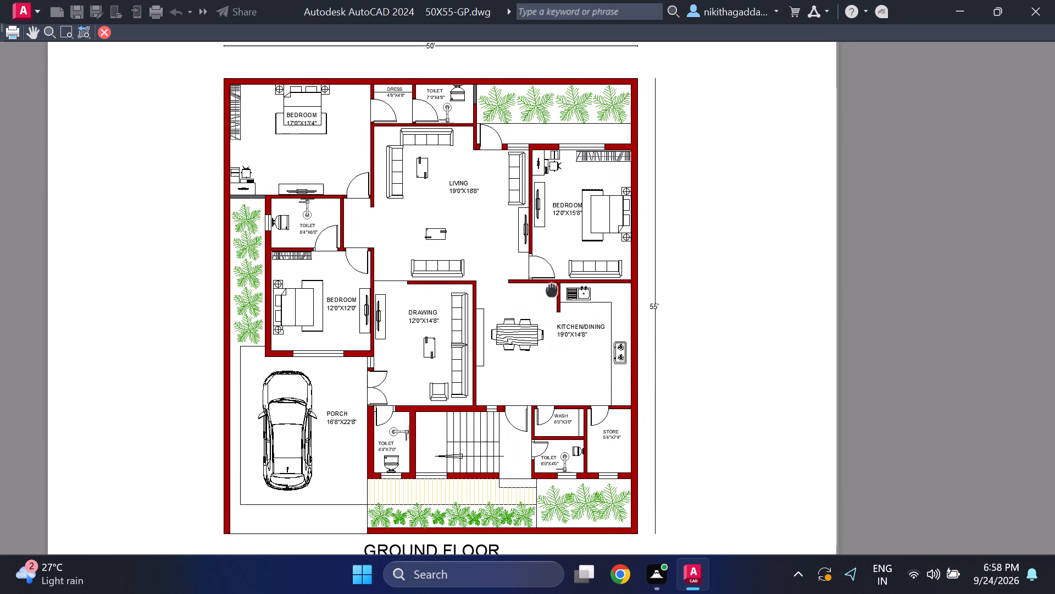
middle_click_drag(551, 287, 545, 273)
scroll(556, 470, "up", 4)
scroll(557, 454, "down", 4)
middle_click_drag(446, 382, 468, 417)
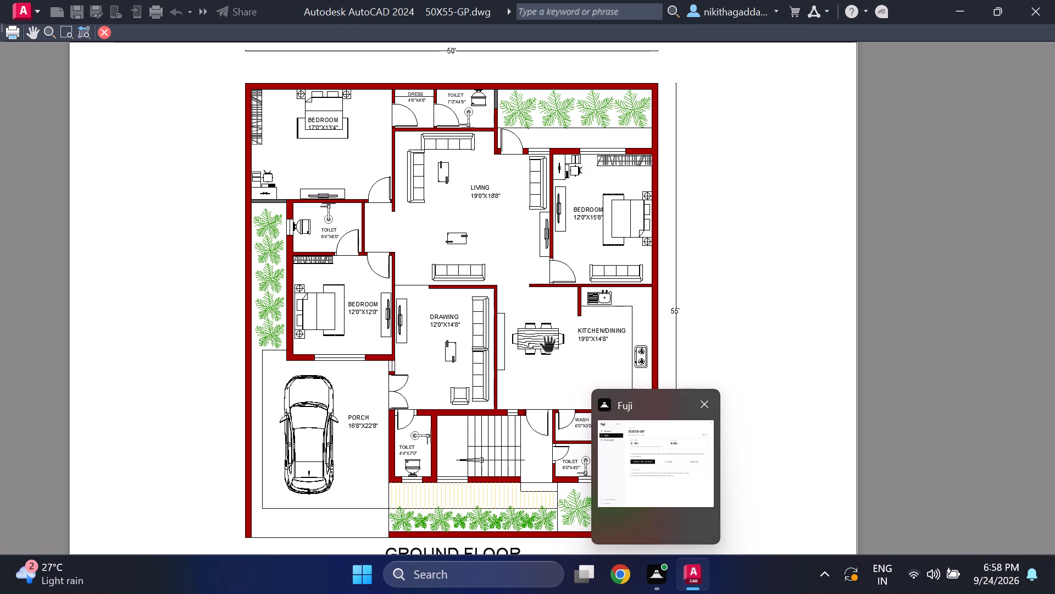
Review the previewed plan's 12'0"X12'0" bedroom, porch and side planting strip, along with the title text and sheet edges.
scroll(458, 262, "up", 1)
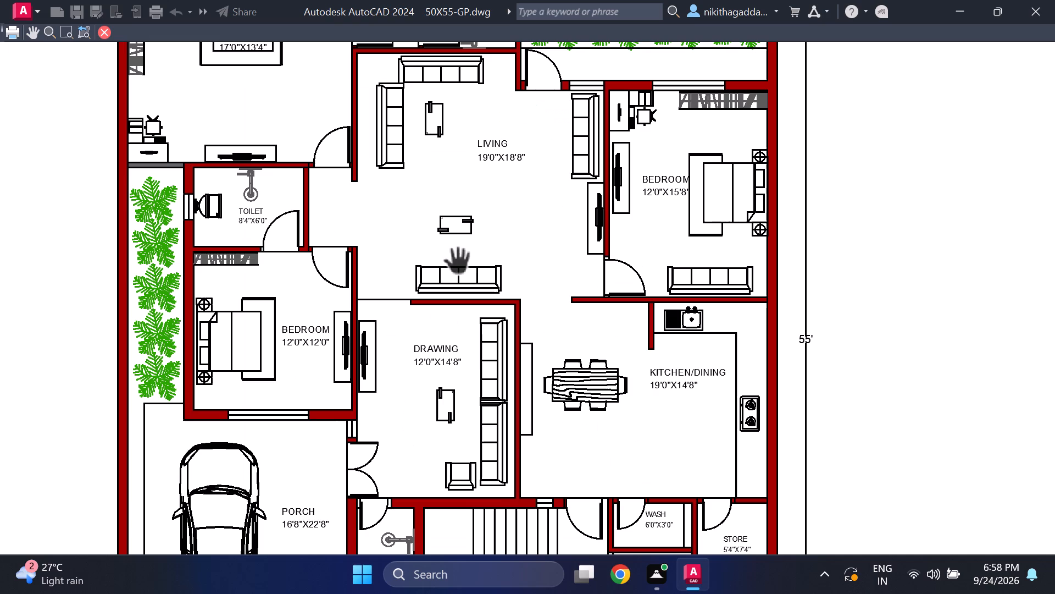
scroll(457, 265, "down", 1)
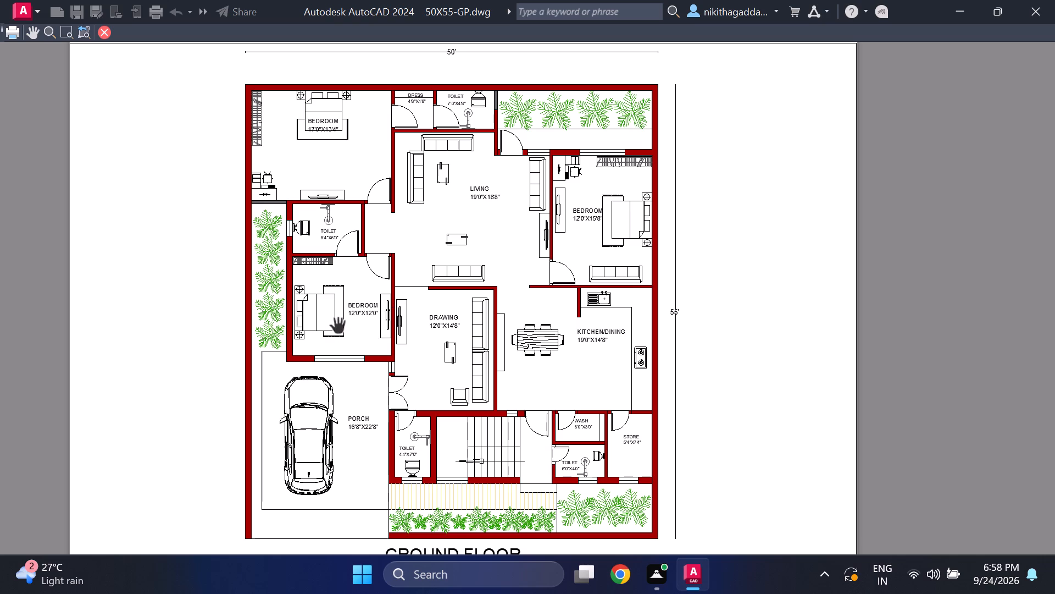
scroll(342, 320, "up", 1)
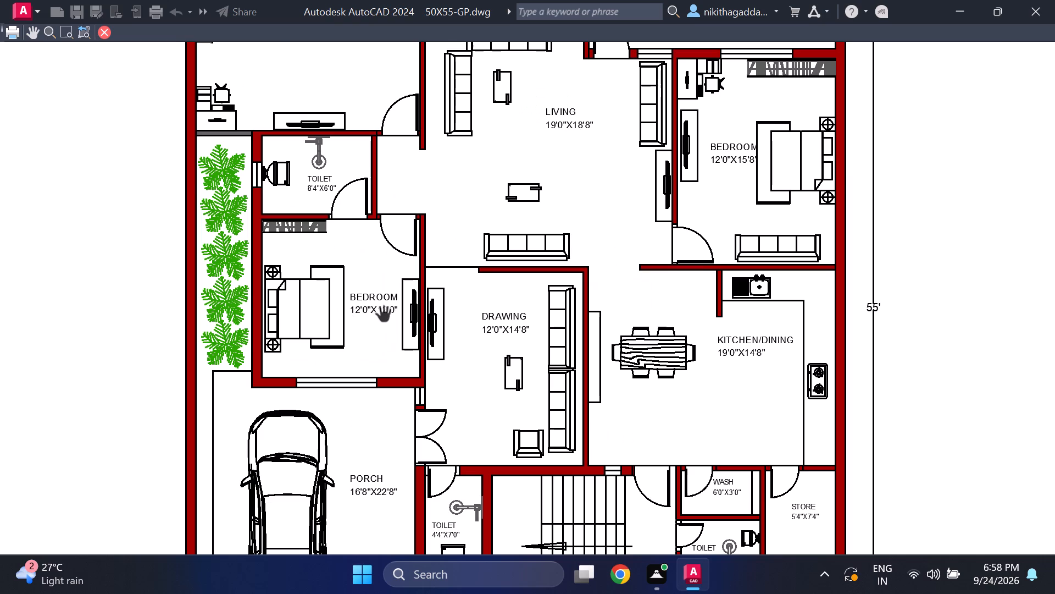
scroll(384, 314, "up", 2)
scroll(384, 314, "down", 3)
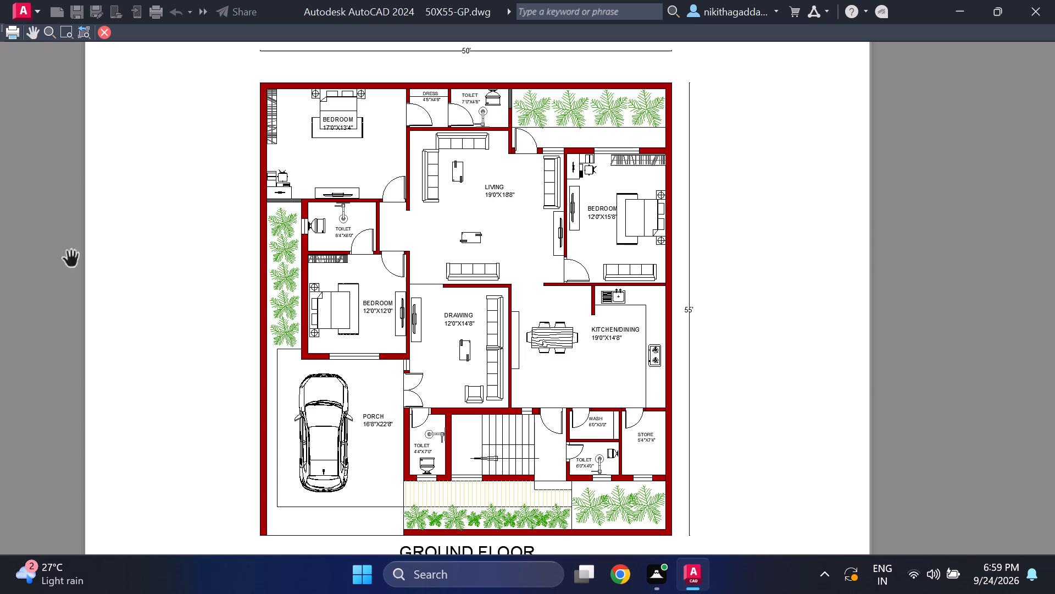
scroll(366, 299, "up", 1)
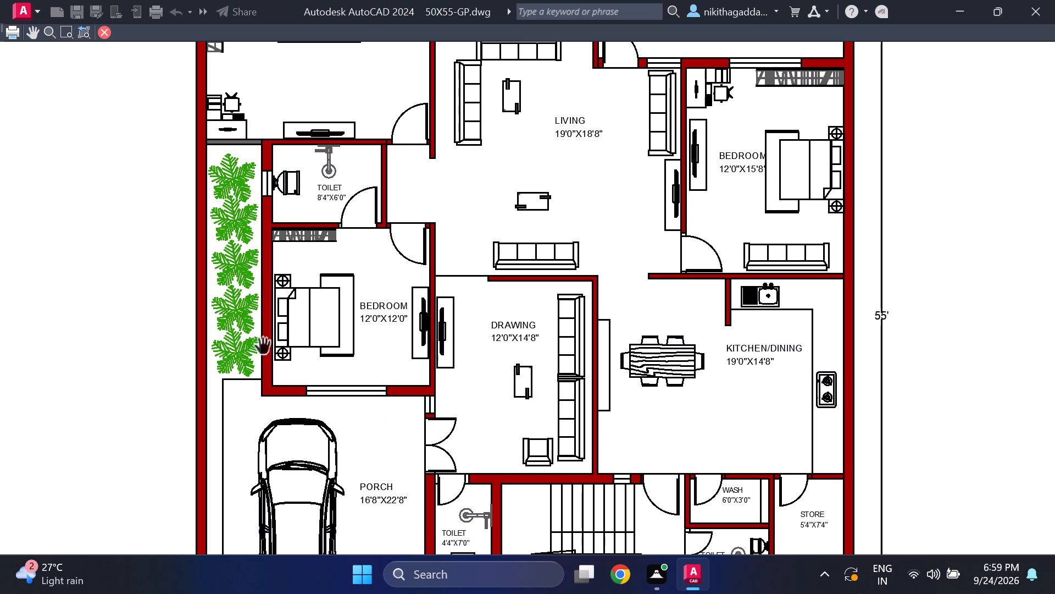
middle_click_drag(264, 400, 289, 471)
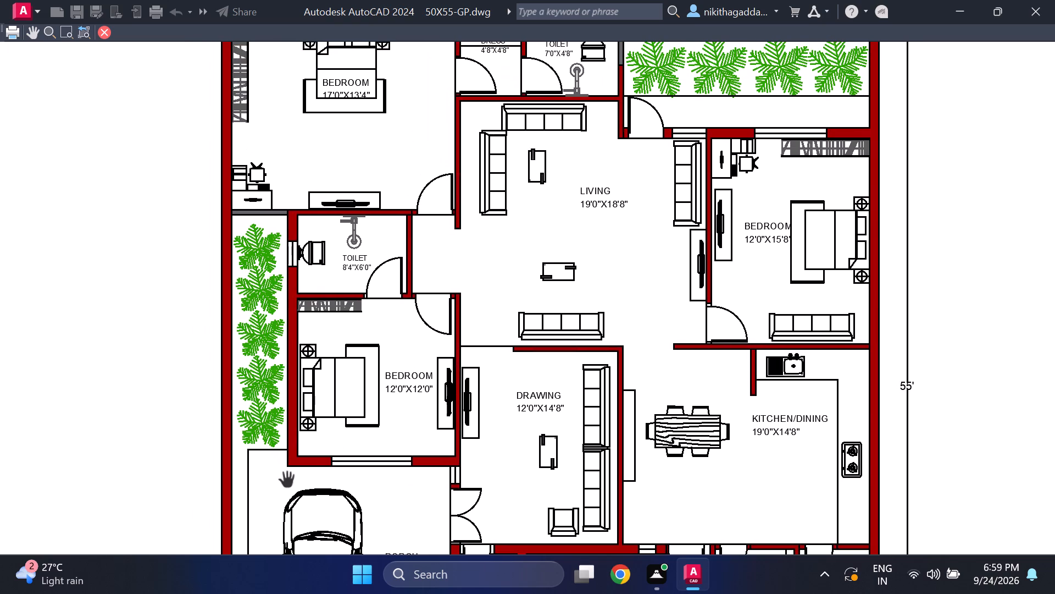
middle_click_drag(309, 458, 322, 496)
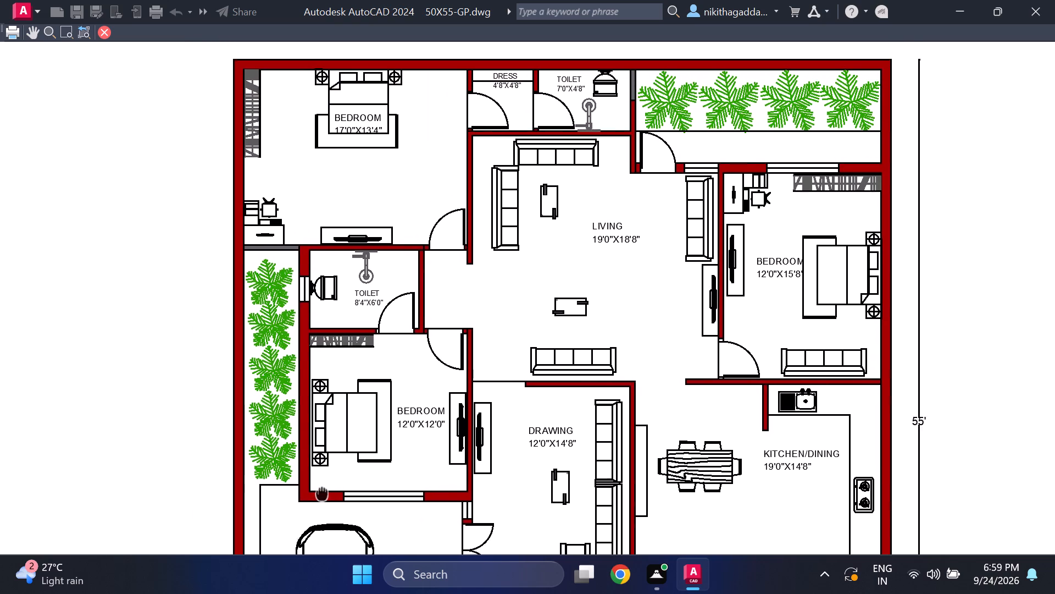
middle_click_drag(322, 496, 274, 268)
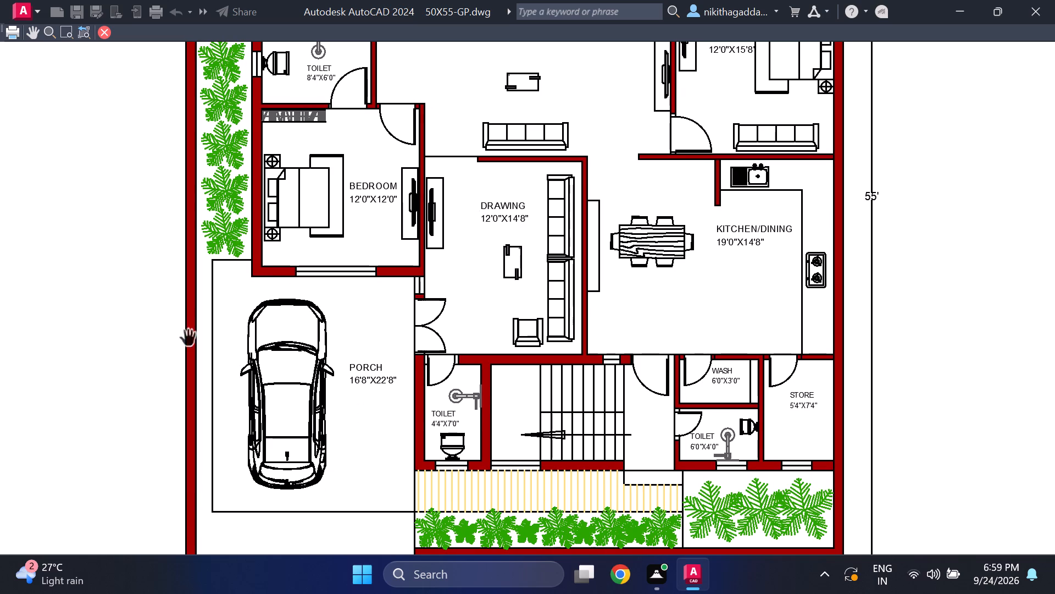
scroll(268, 231, "down", 2)
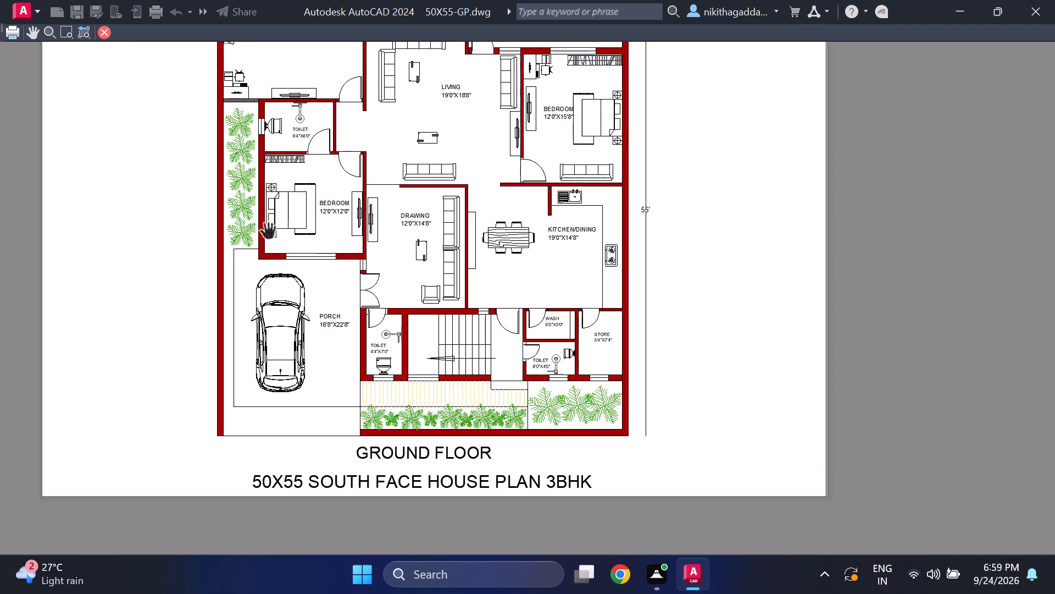
scroll(268, 232, "down", 1)
scroll(300, 276, "up", 1)
middle_click_drag(305, 276, 414, 411)
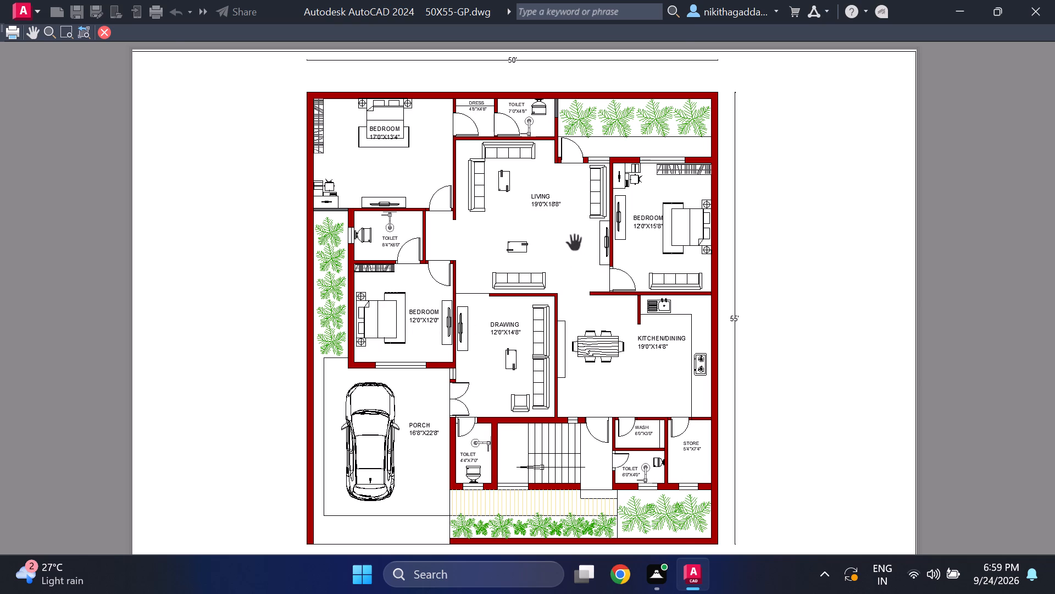
Check the whole previewed sheet again, including the overall dimensions, and examine the toilet, store and front planting area closely.
scroll(572, 243, "up", 2)
scroll(560, 287, "down", 2)
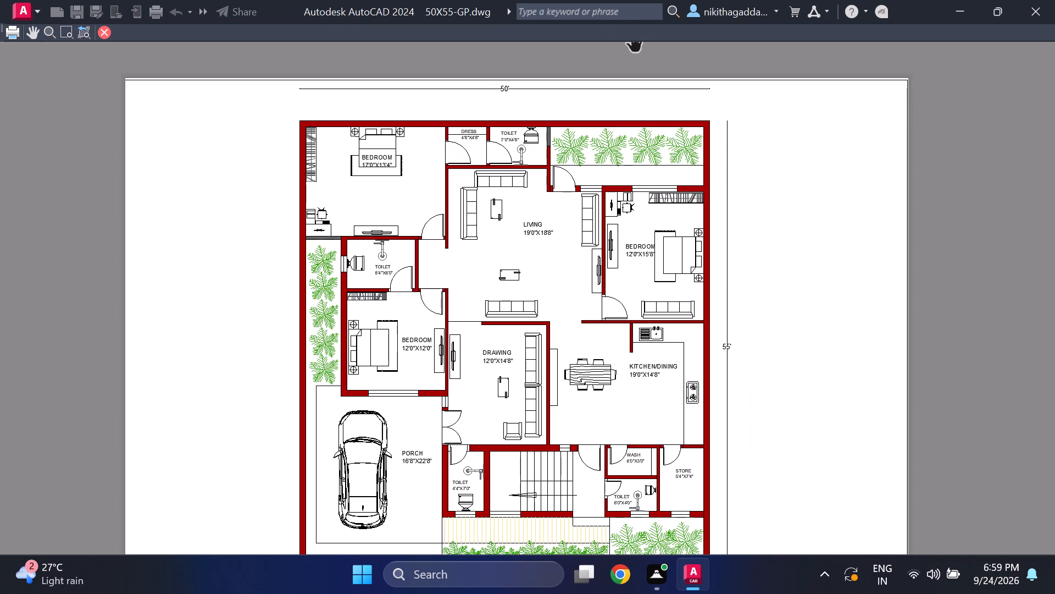
scroll(546, 229, "up", 1)
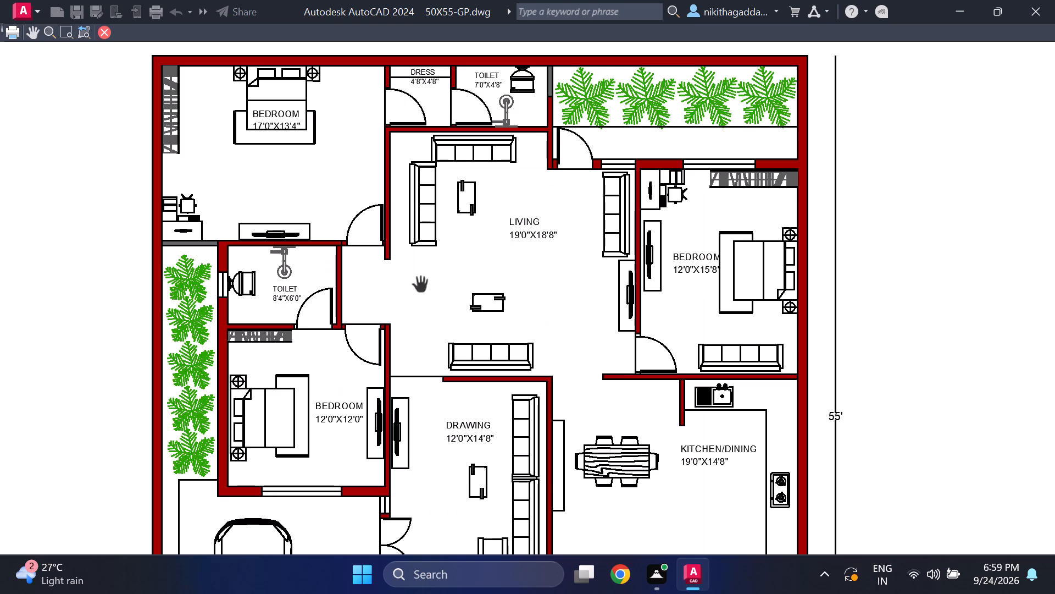
scroll(432, 293, "down", 1)
middle_click_drag(439, 293, 426, 189)
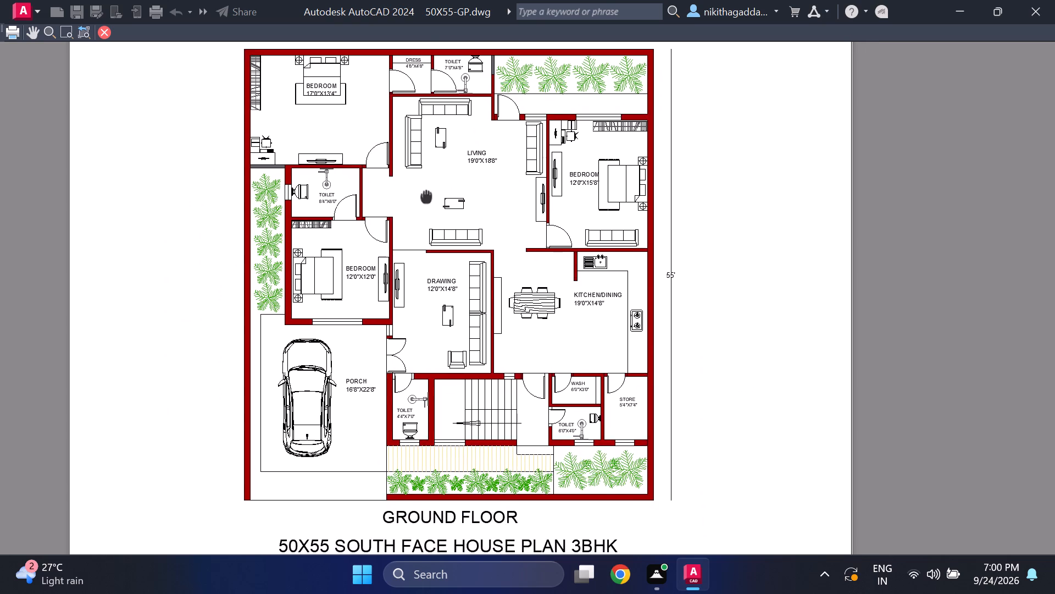
middle_click_drag(426, 189, 461, 230)
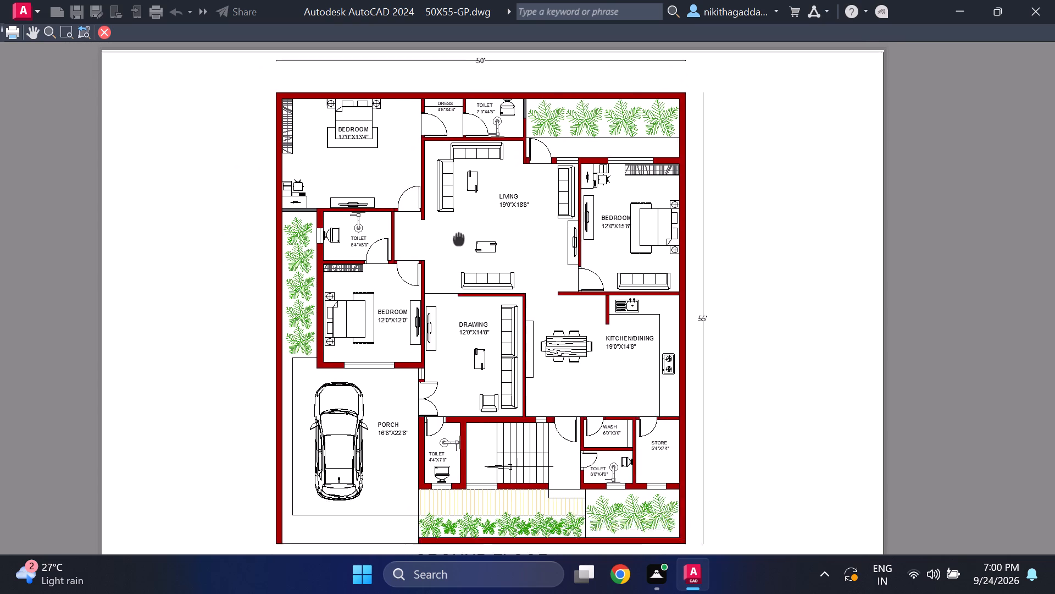
middle_click_drag(461, 230, 480, 188)
scroll(641, 481, "up", 3)
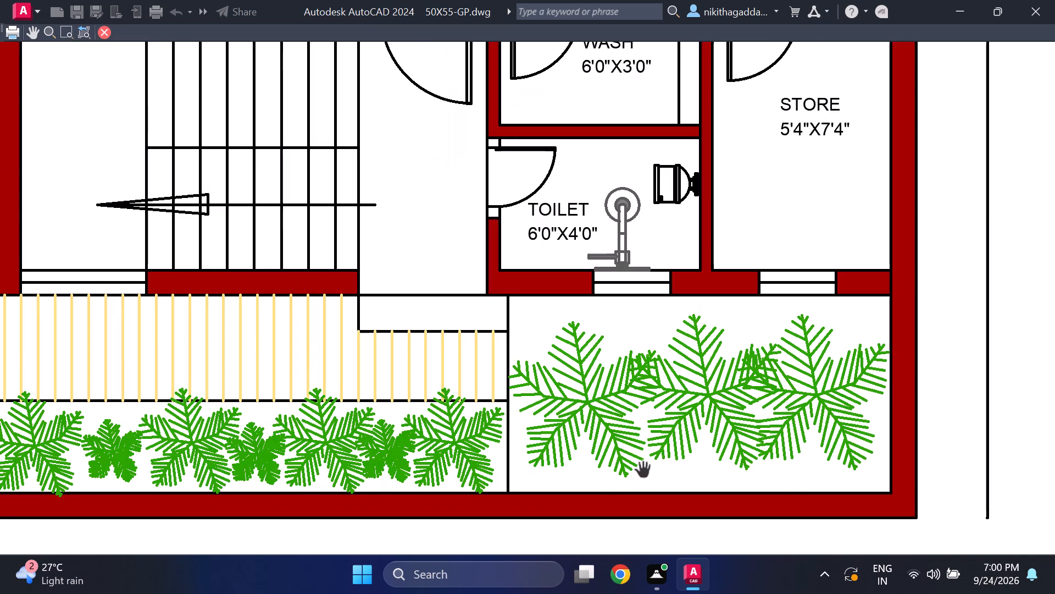
scroll(643, 464, "down", 2)
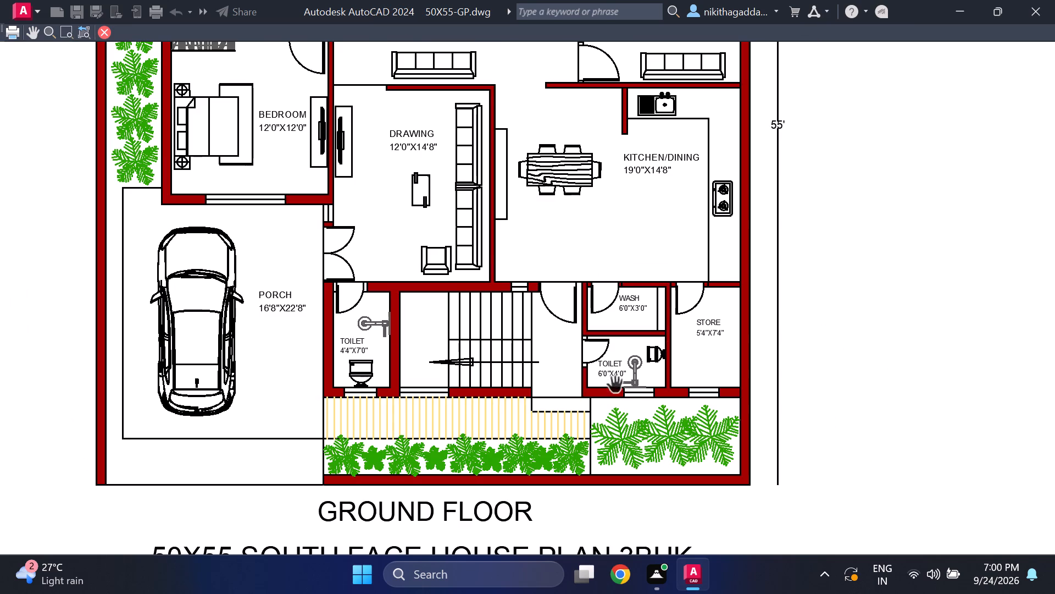
Review the previewed plan's front half and title text against the sheet edges, and leave the plot preview.
middle_click_drag(630, 416, 636, 442)
scroll(503, 349, "down", 1)
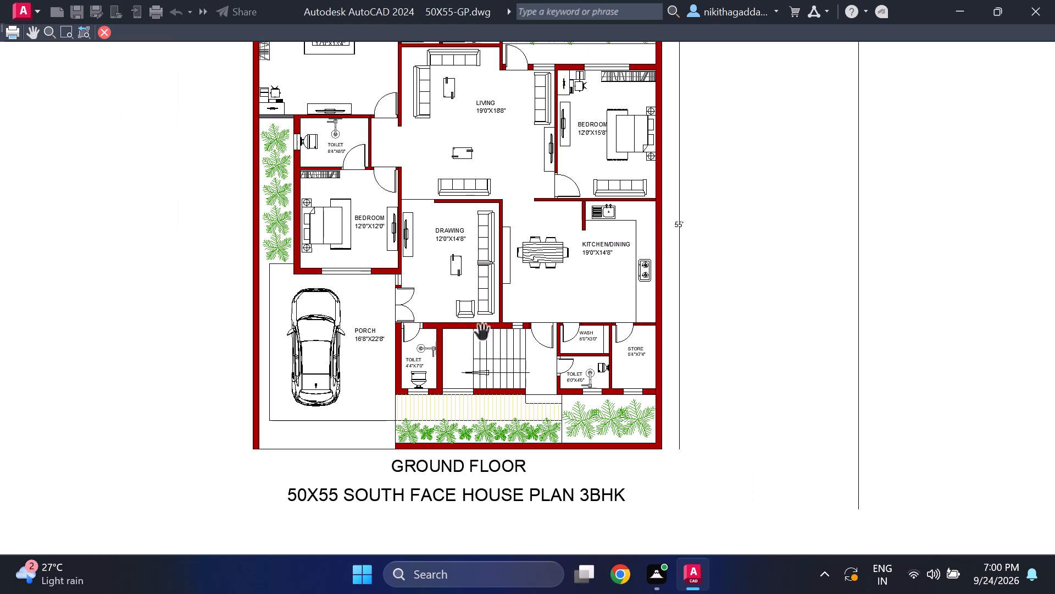
middle_click_drag(462, 309, 461, 332)
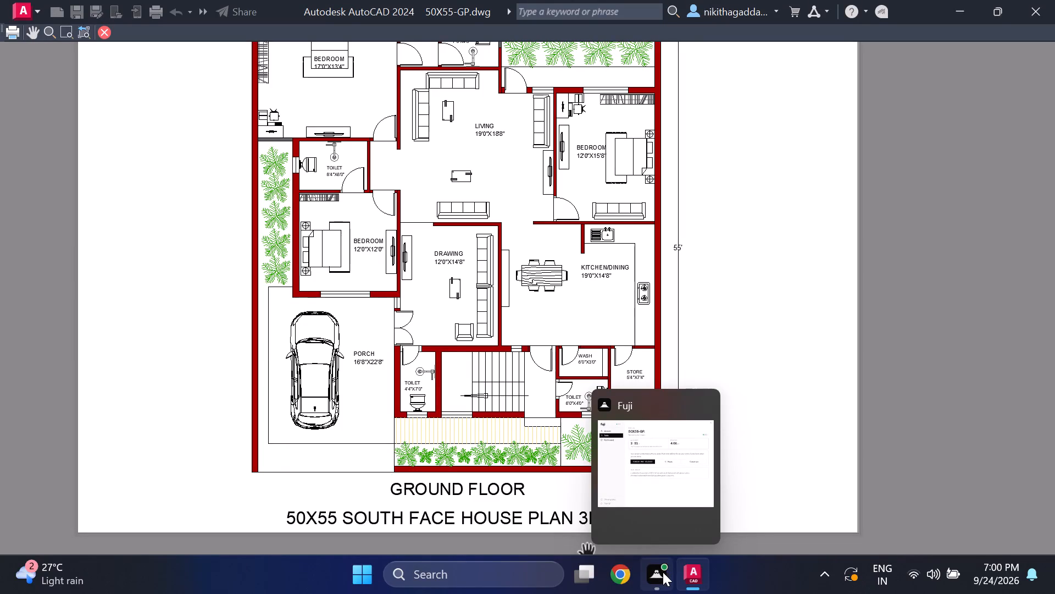
left_click(101, 30)
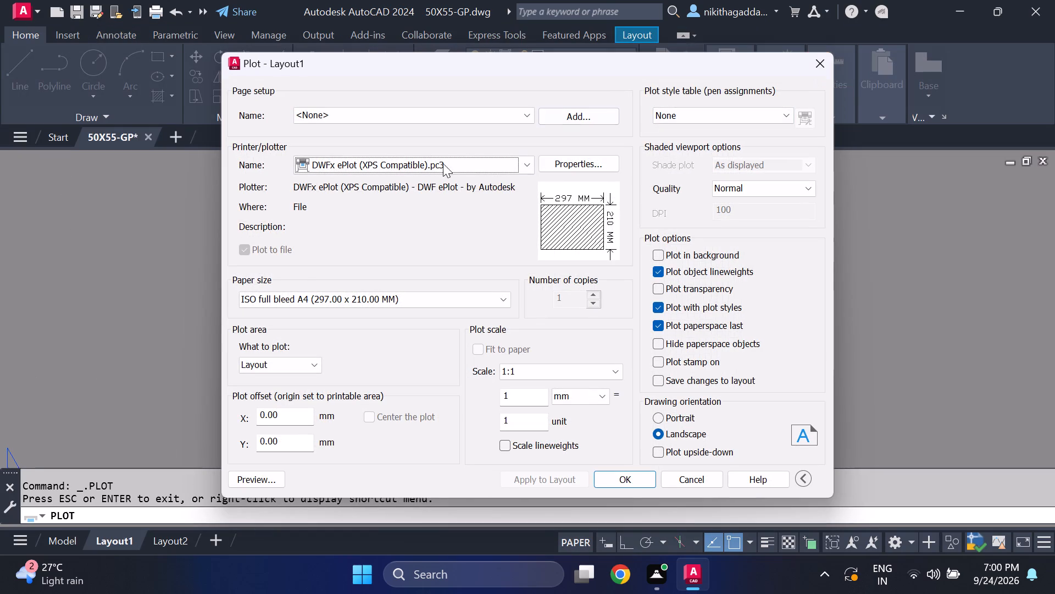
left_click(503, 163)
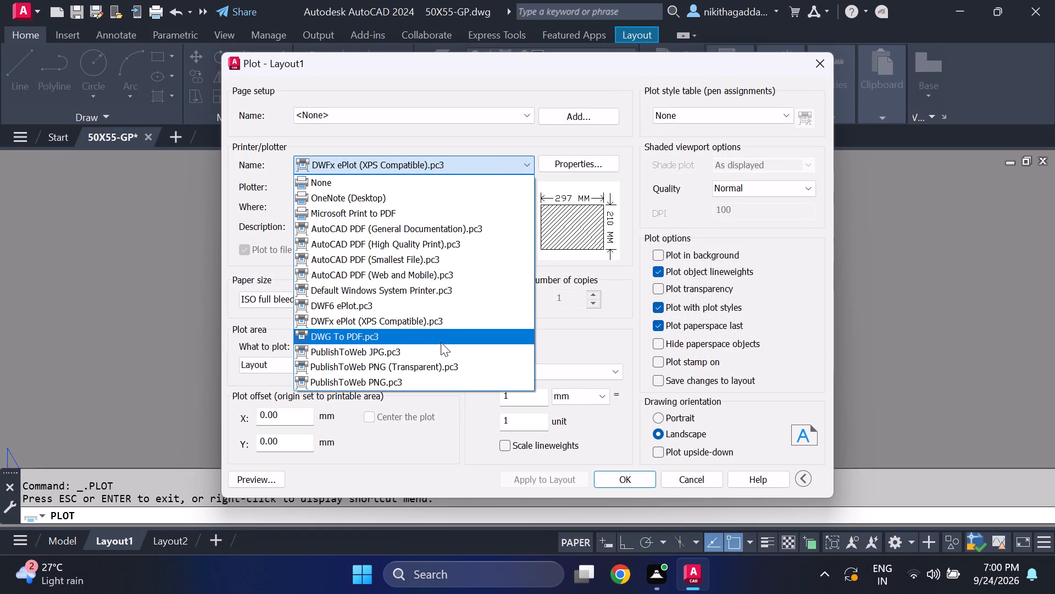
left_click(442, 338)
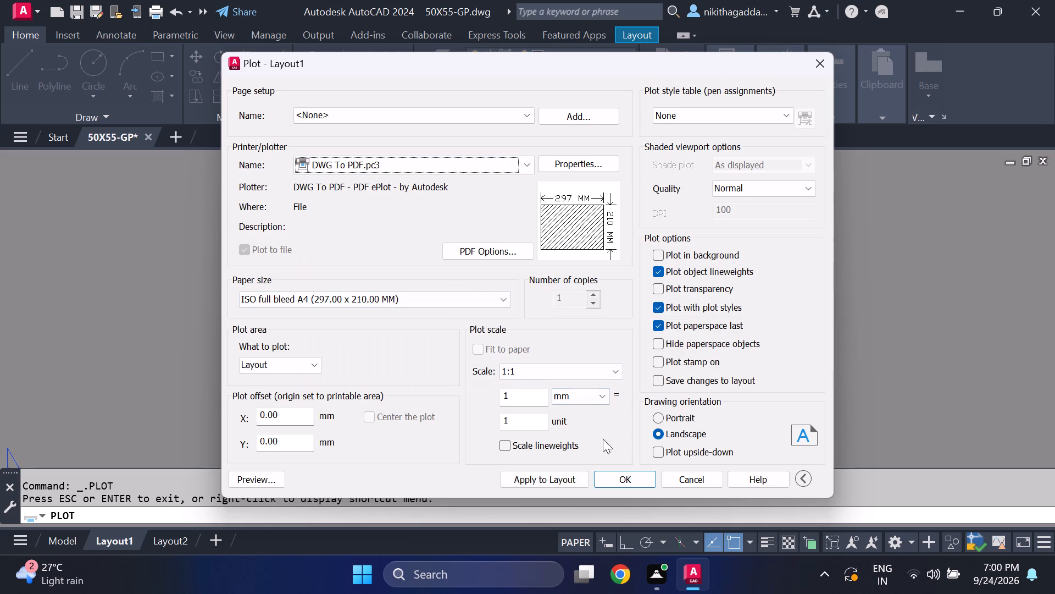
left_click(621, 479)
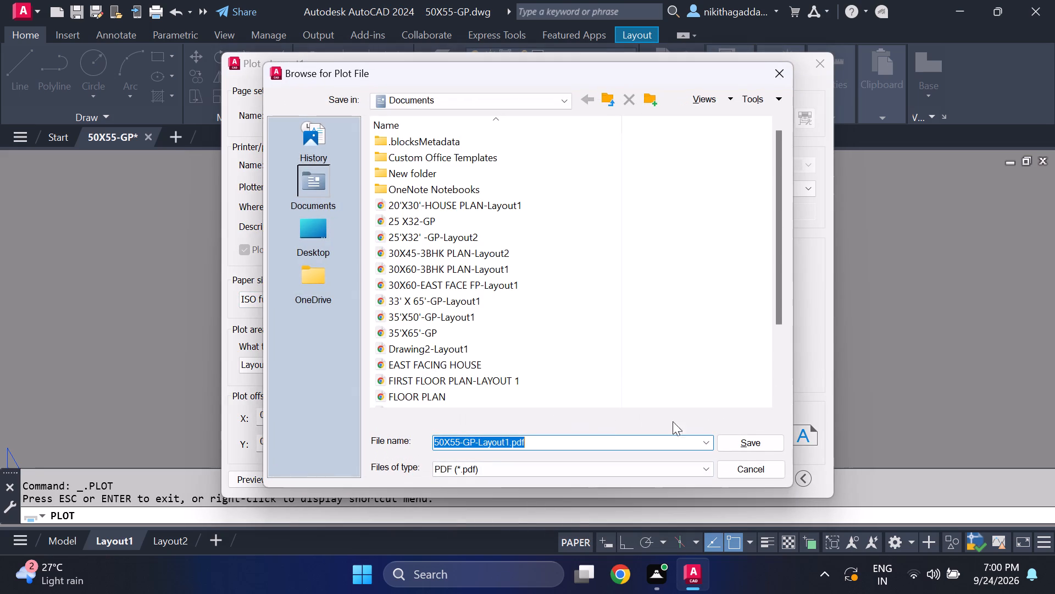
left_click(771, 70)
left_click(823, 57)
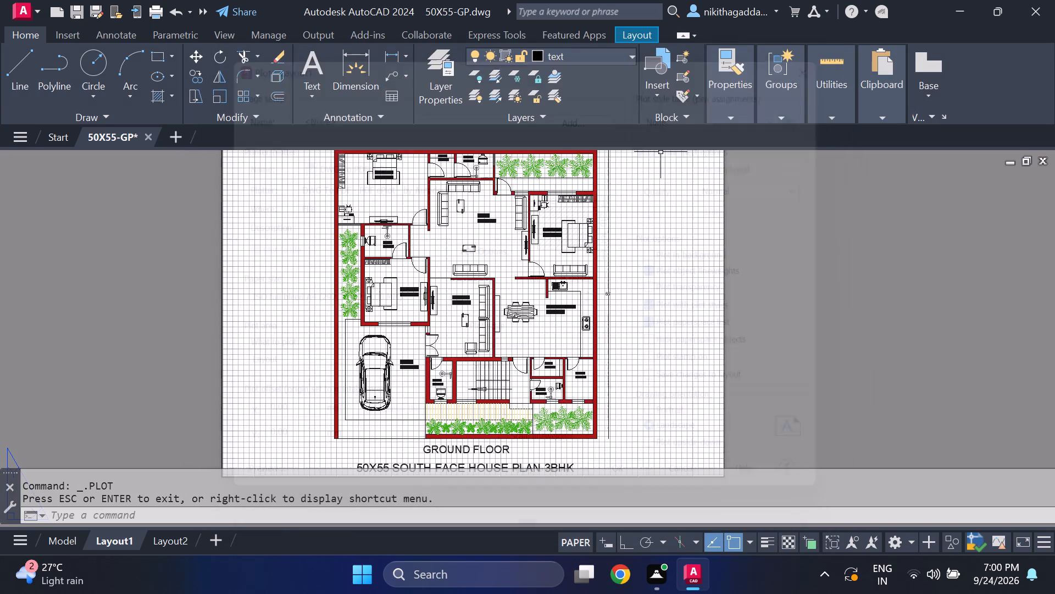
Erase the existing viewport showing the house plan from Layout1.
middle_click_drag(667, 204, 684, 294)
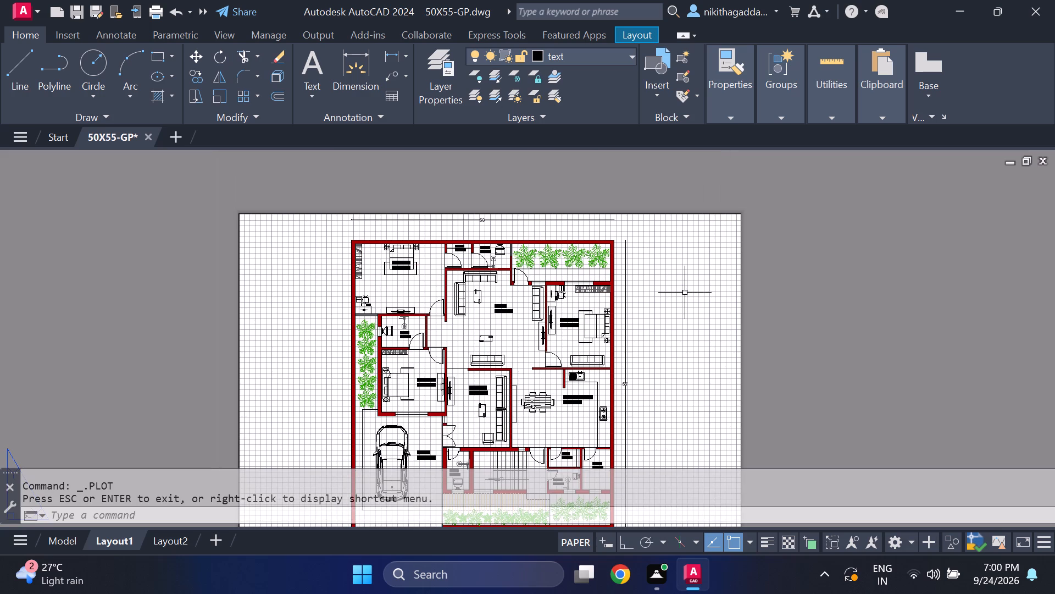
left_click(702, 241)
left_click(345, 413)
scroll(543, 279, "down", 1)
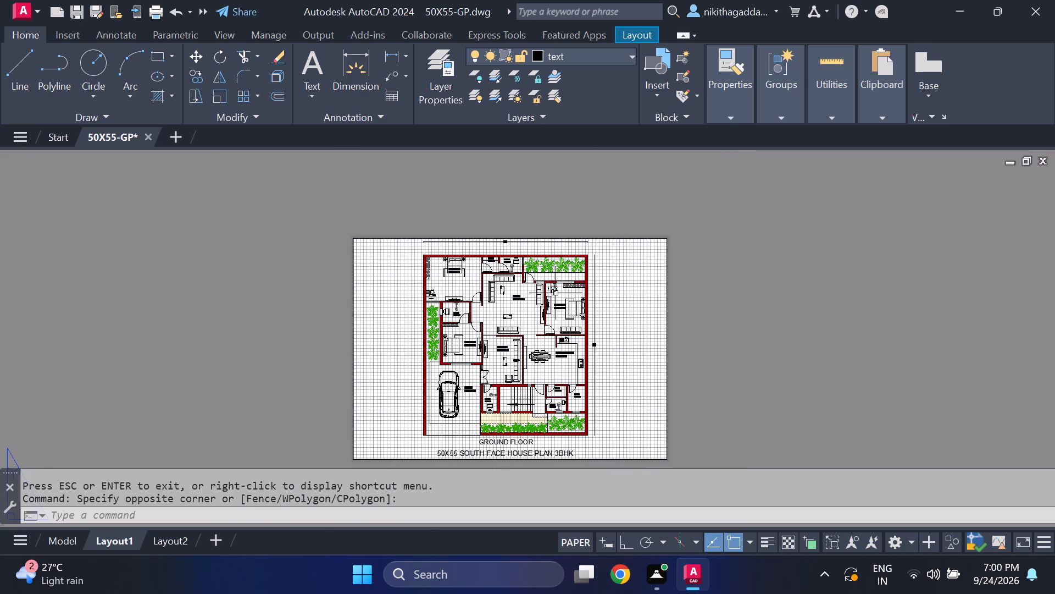
middle_click_drag(556, 294, 574, 252)
left_click(696, 174)
left_click(315, 342)
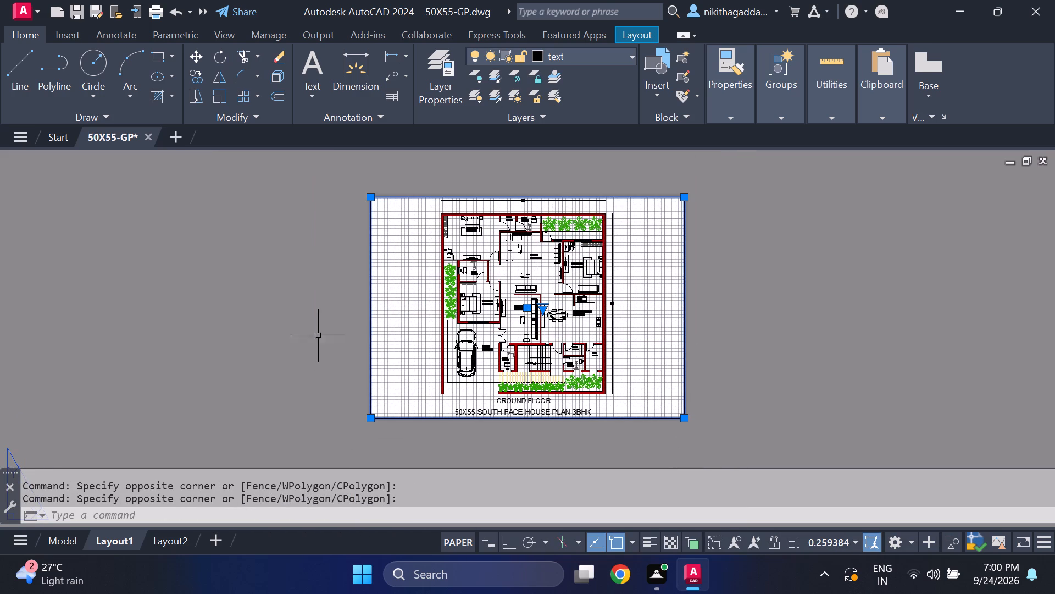
key("Insert")
key("Delete")
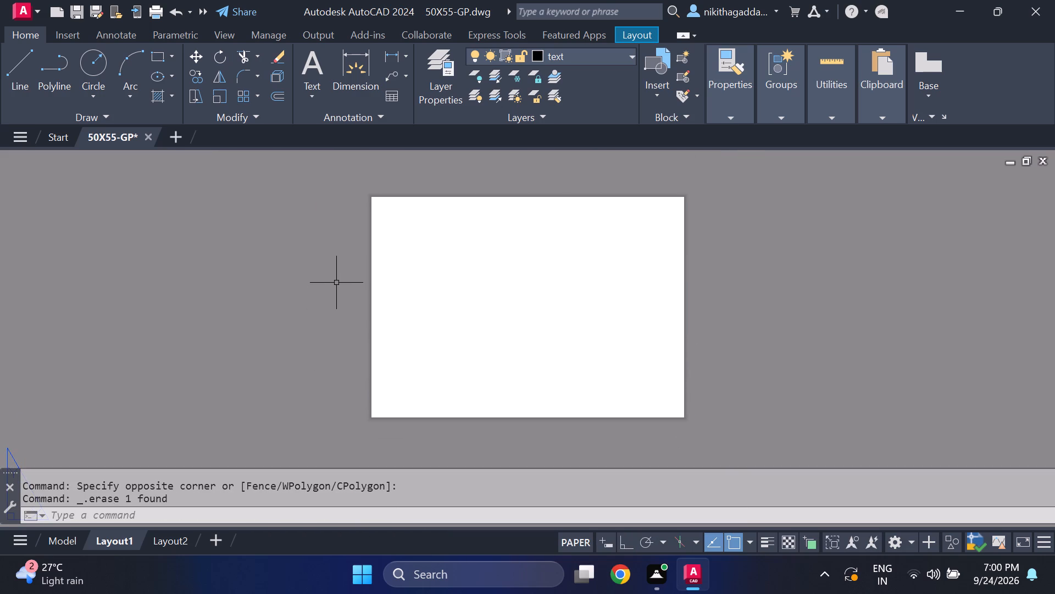
Create a Single viewport on Layout1 spanning the whole A4 sheet from its upper-left corner to its lower-right corner.
key("v")
key("i")
type("EWPO")
type("RTS")
key("Return")
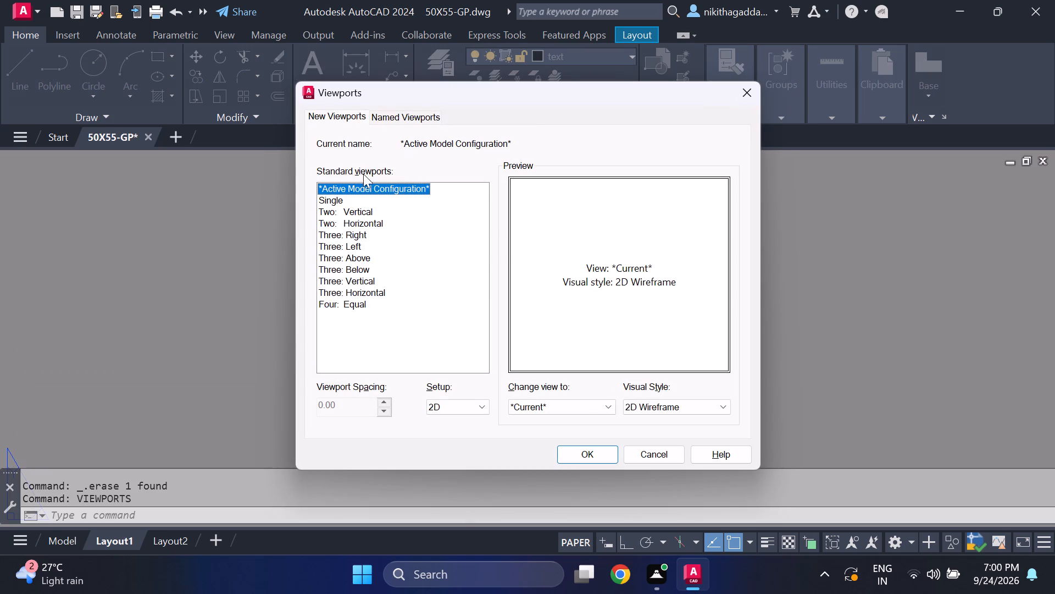
left_click(337, 199)
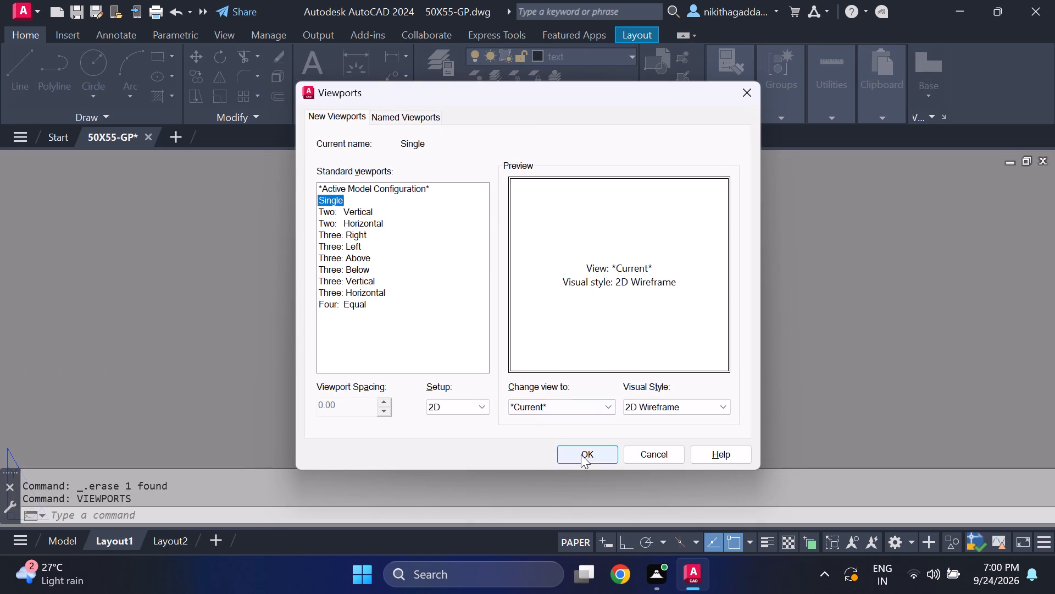
left_click(581, 454)
scroll(371, 181, "up", 2)
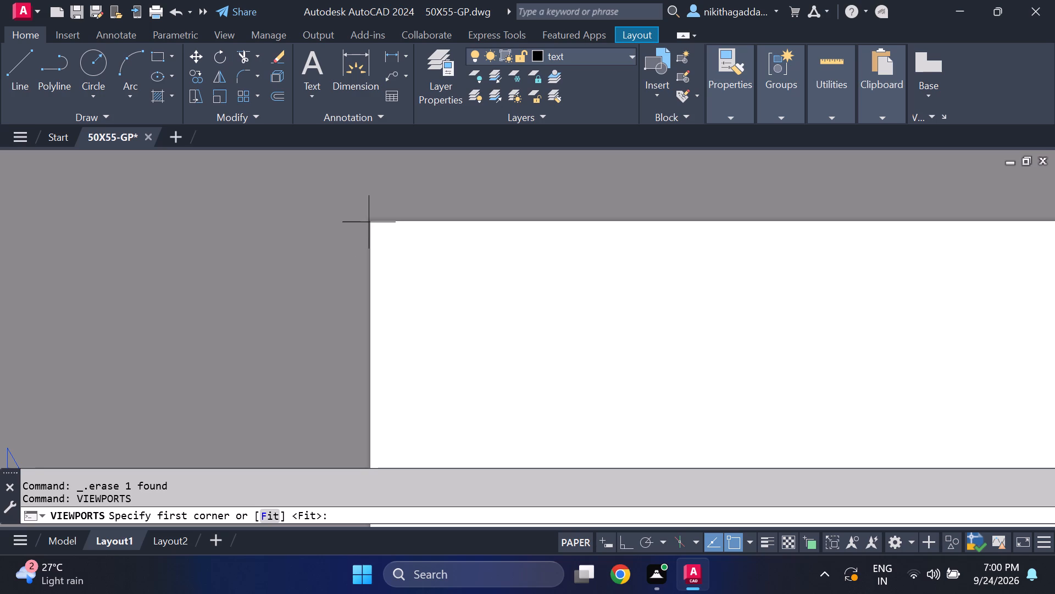
left_click(370, 221)
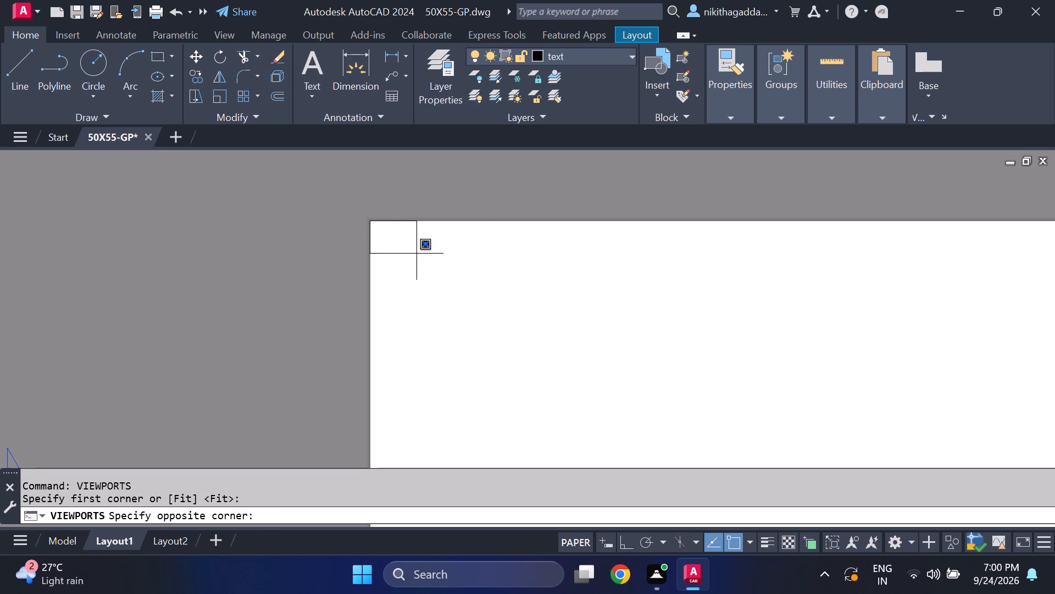
scroll(499, 307, "down", 4)
middle_click_drag(621, 337, 543, 284)
scroll(543, 284, "up", 1)
scroll(579, 350, "up", 1)
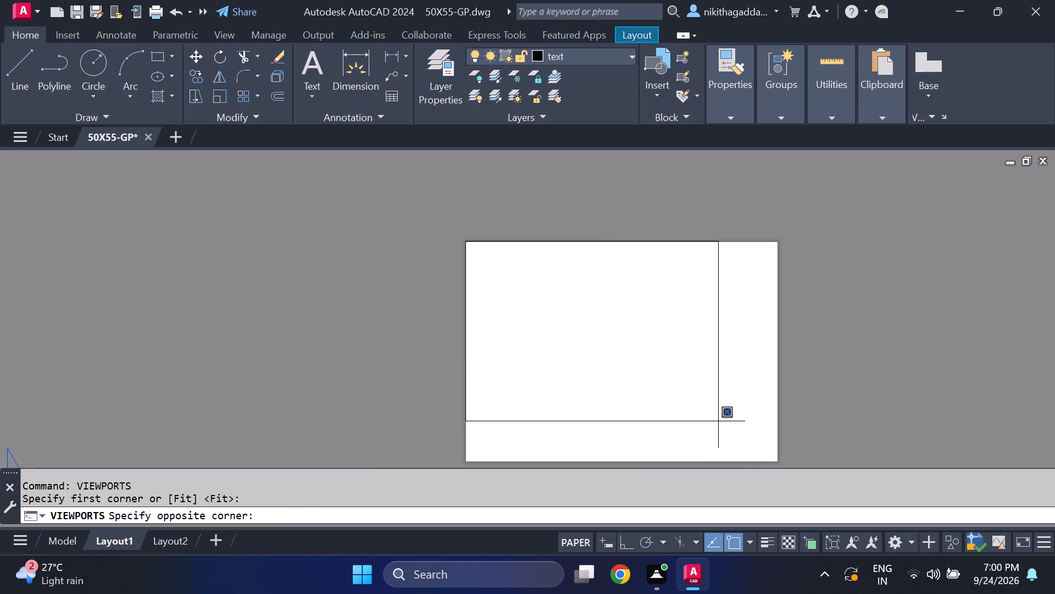
middle_click_drag(718, 421, 600, 369)
scroll(616, 416, "up", 2)
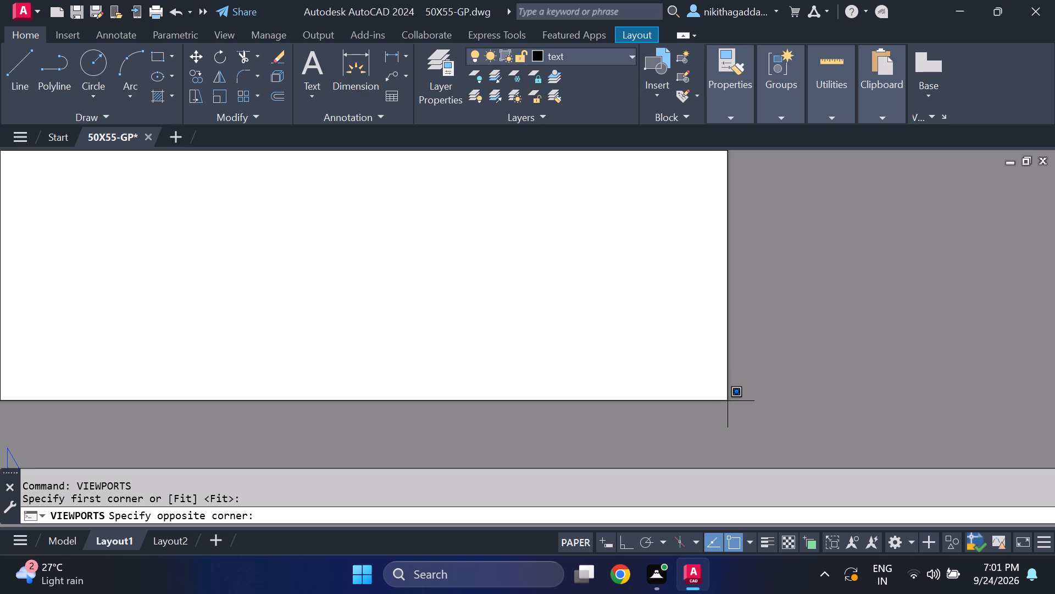
left_click(728, 401)
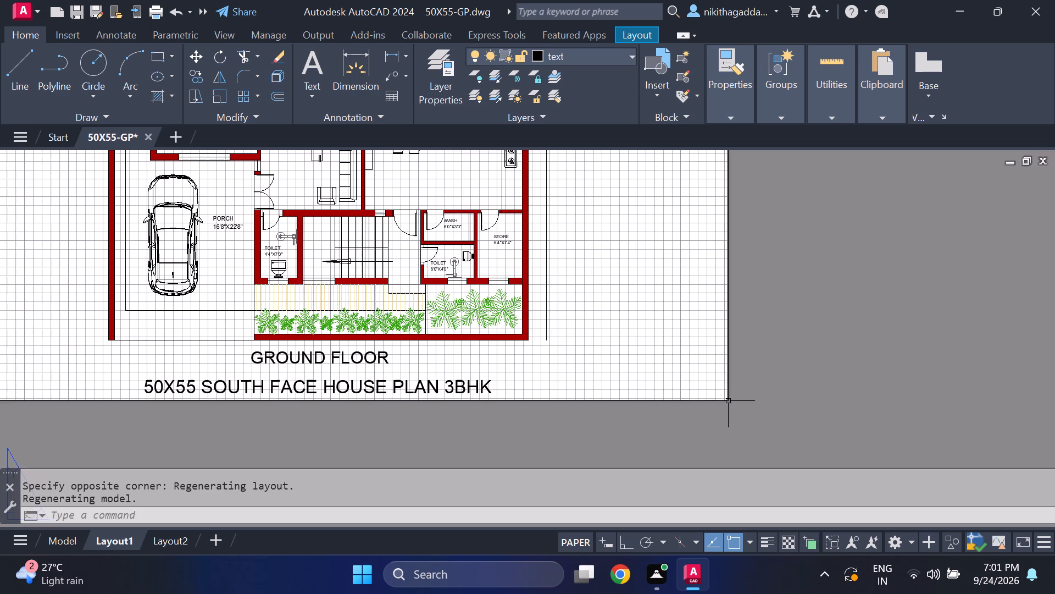
Review the house plan in the new viewport and in model space, returning to Layout1.
scroll(596, 279, "down", 2)
middle_click_drag(601, 280, 606, 302)
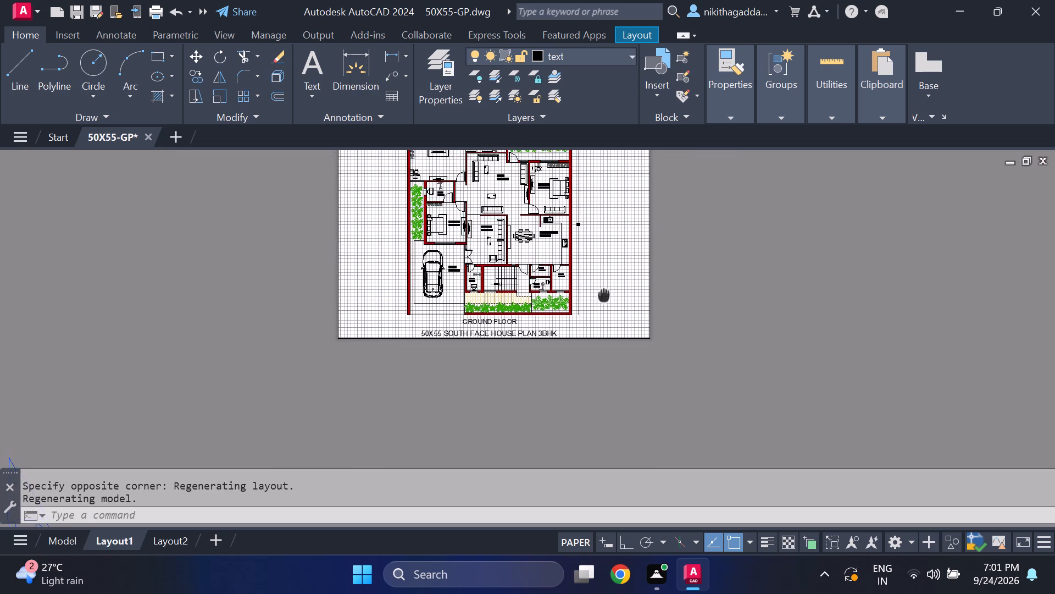
middle_click_drag(606, 302, 646, 358)
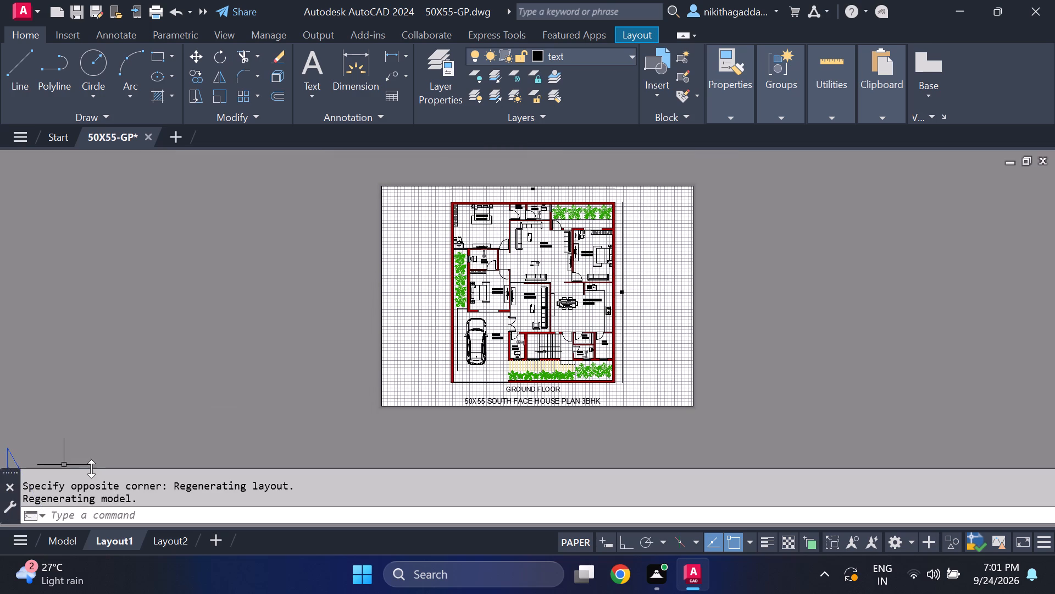
left_click(65, 538)
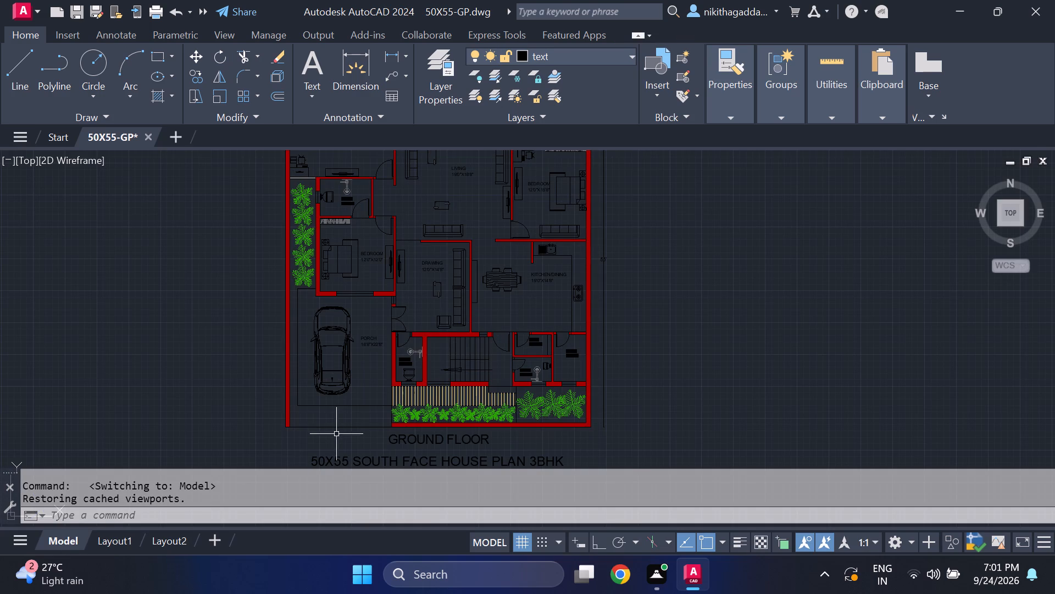
middle_click_drag(470, 277, 530, 343)
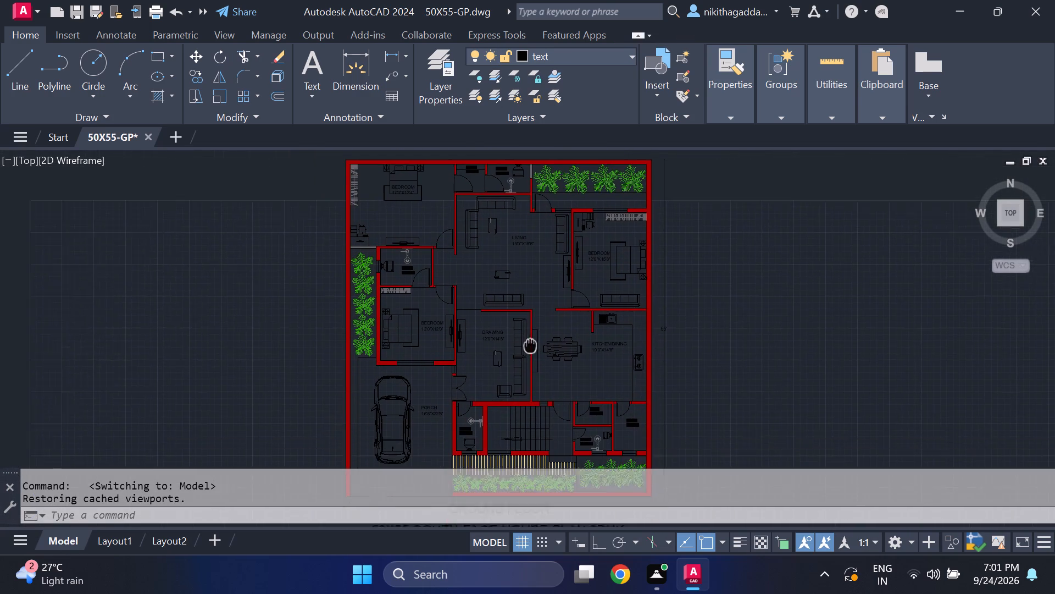
middle_click_drag(530, 343, 528, 405)
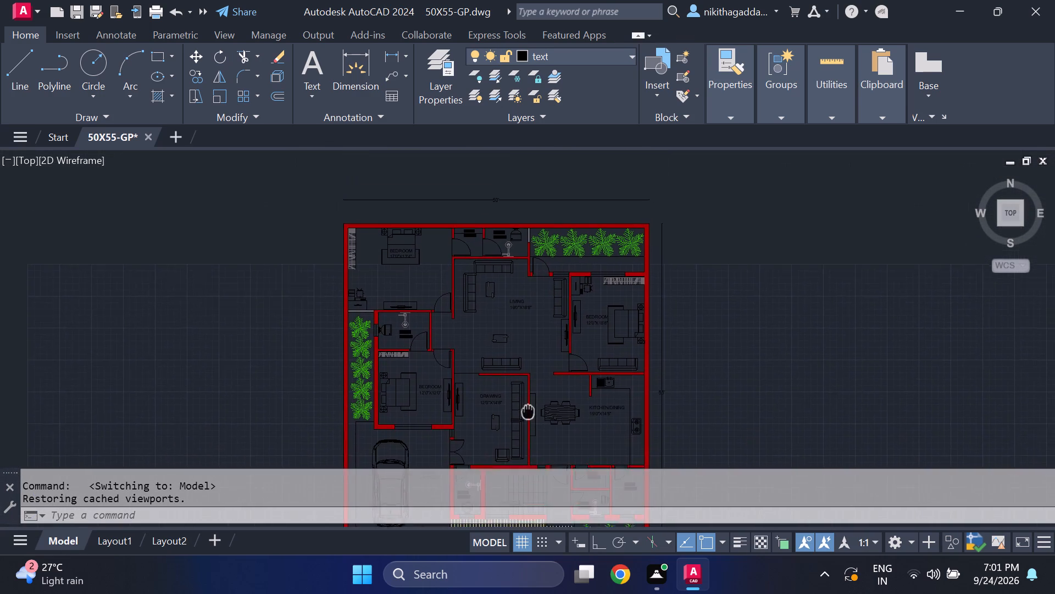
middle_click_drag(528, 405, 523, 321)
left_click(124, 535)
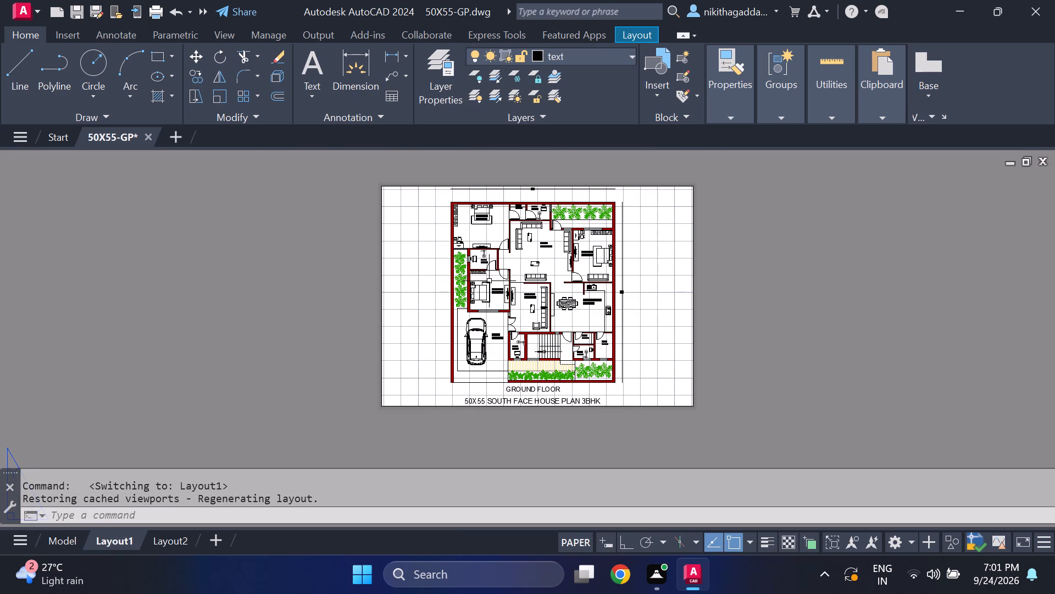
scroll(545, 283, "up", 1)
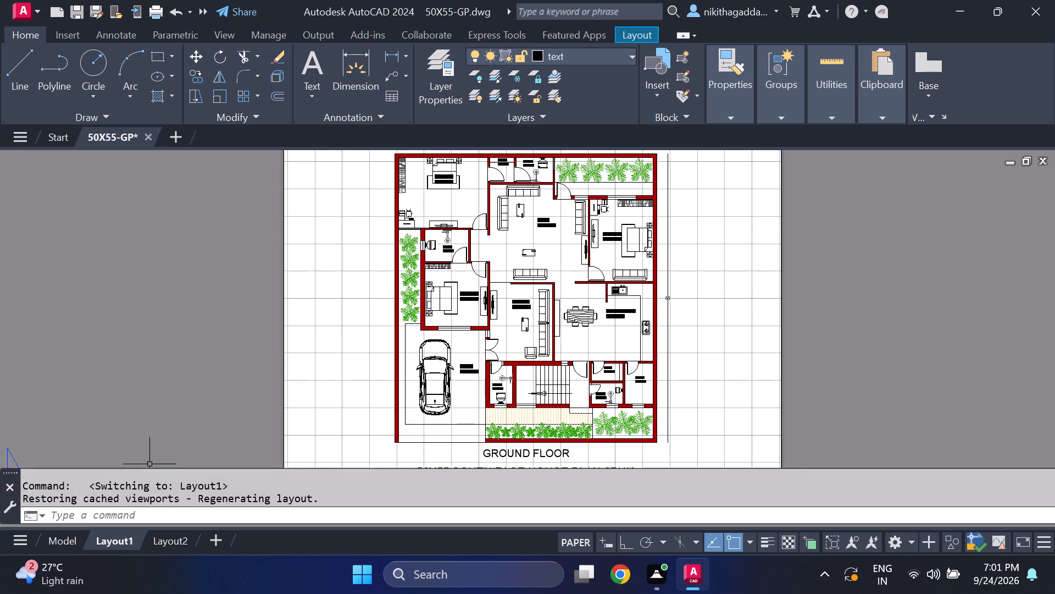
Set Layout1's plotter to DWG To PDF.pc3 and apply it to the layout, leaving the plot without saving a PDF file.
right_click(109, 542)
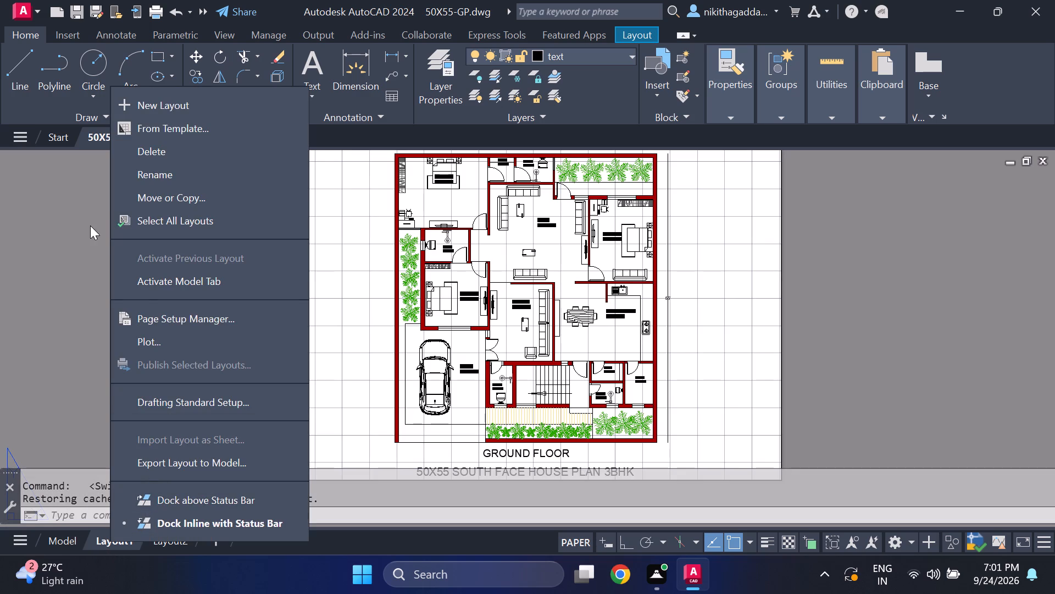
left_click(184, 335)
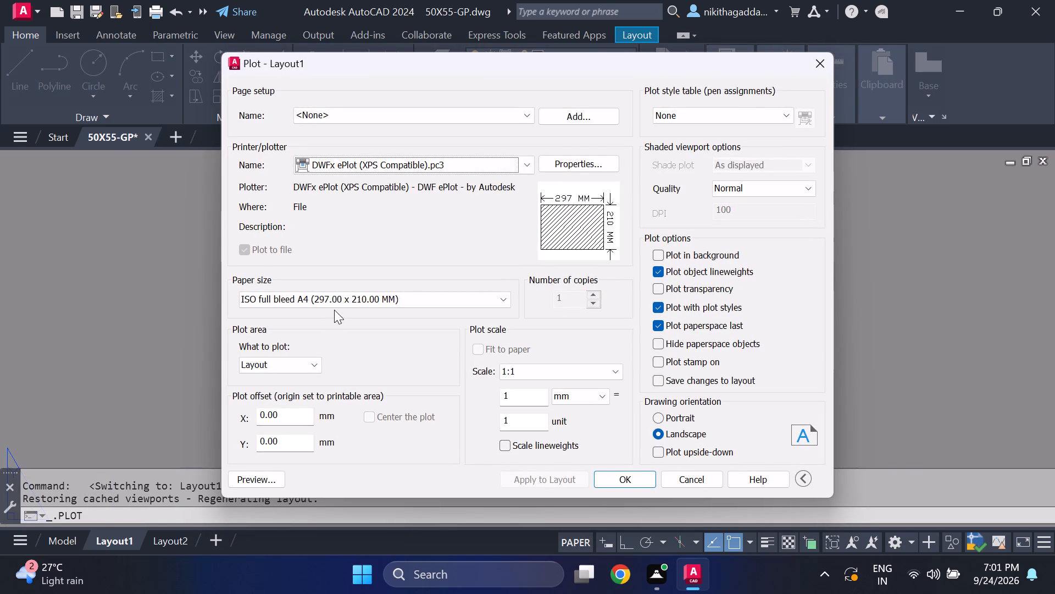
left_click(452, 159)
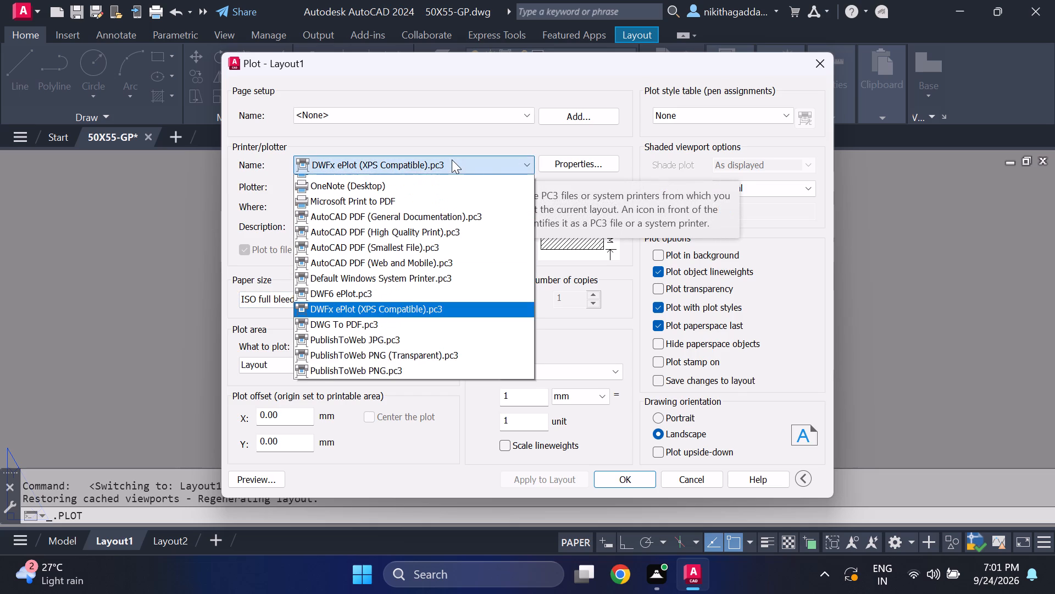
left_click(354, 335)
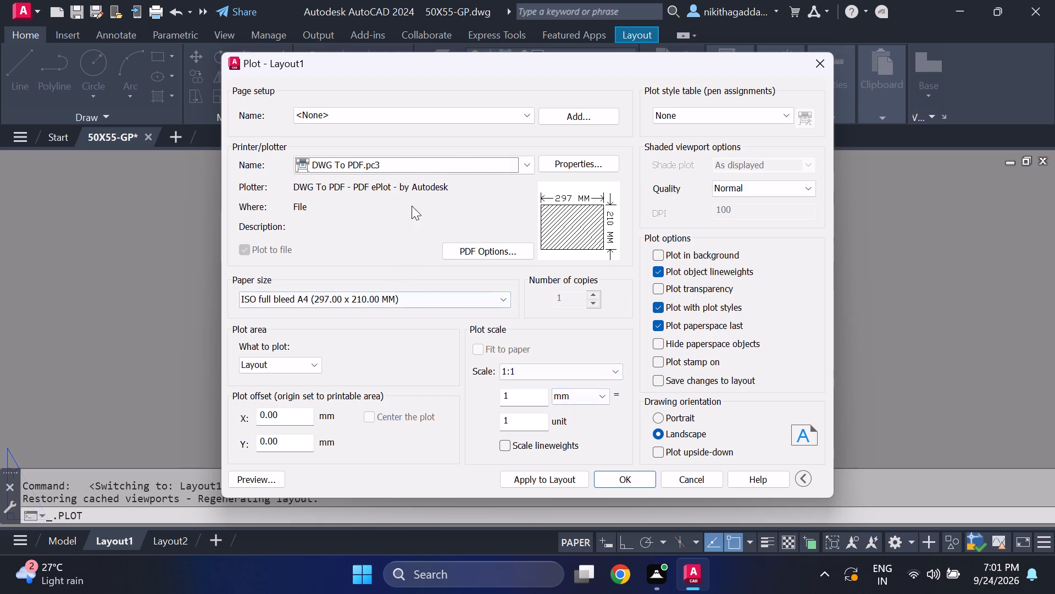
left_click(556, 476)
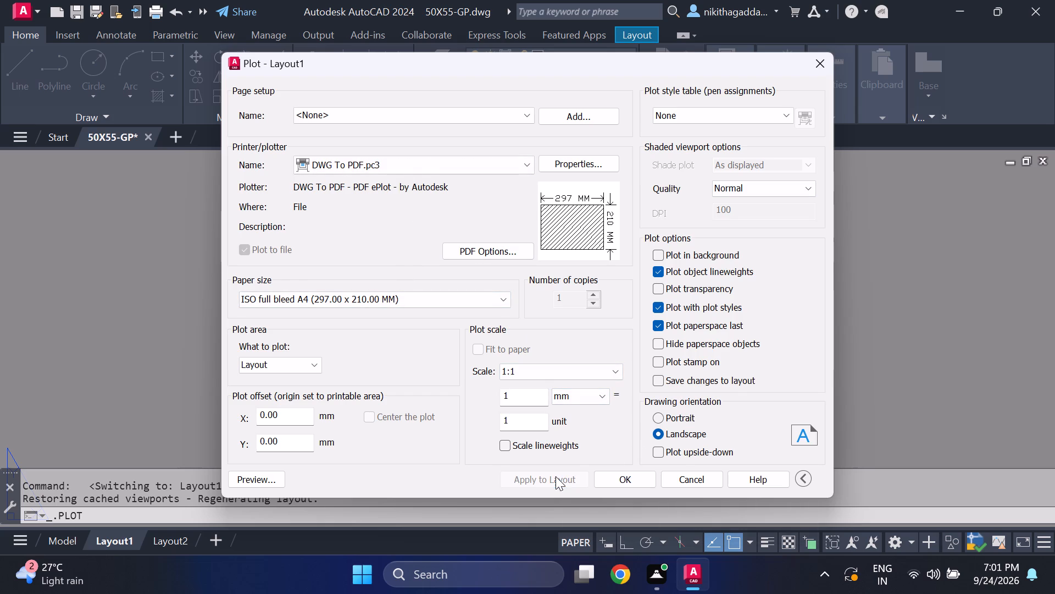
left_click(642, 472)
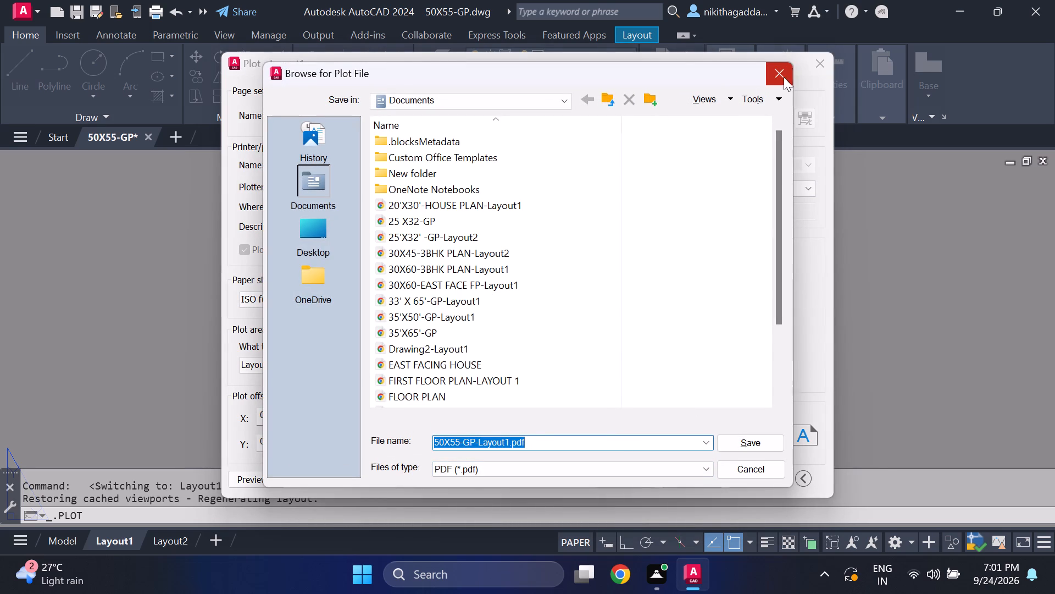
left_click(786, 79)
left_click(826, 65)
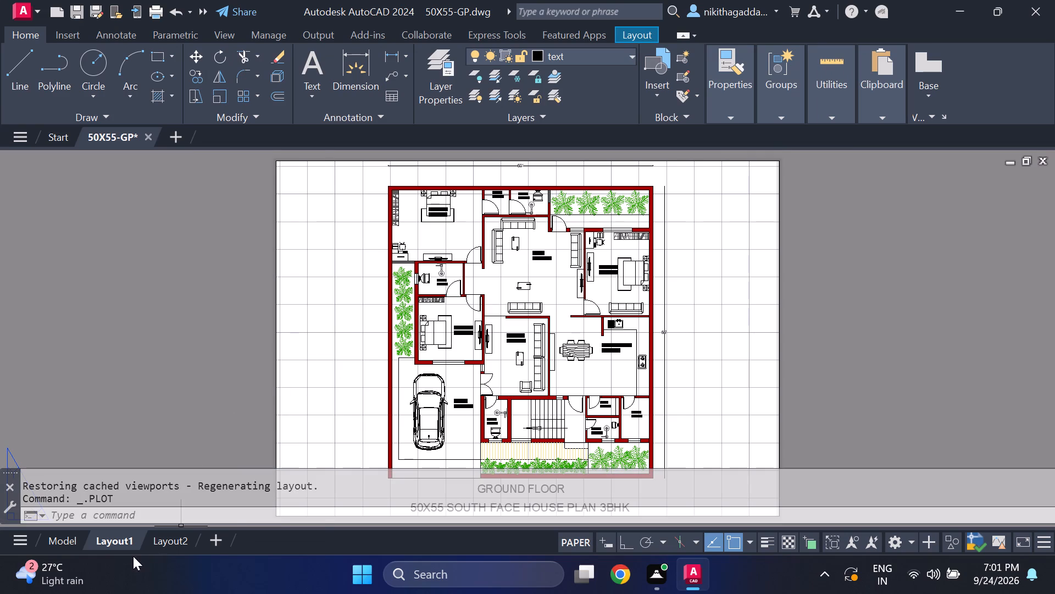
Check the plotter and plot size details of Layout1's page setup in the Page Setup Manager.
right_click(126, 541)
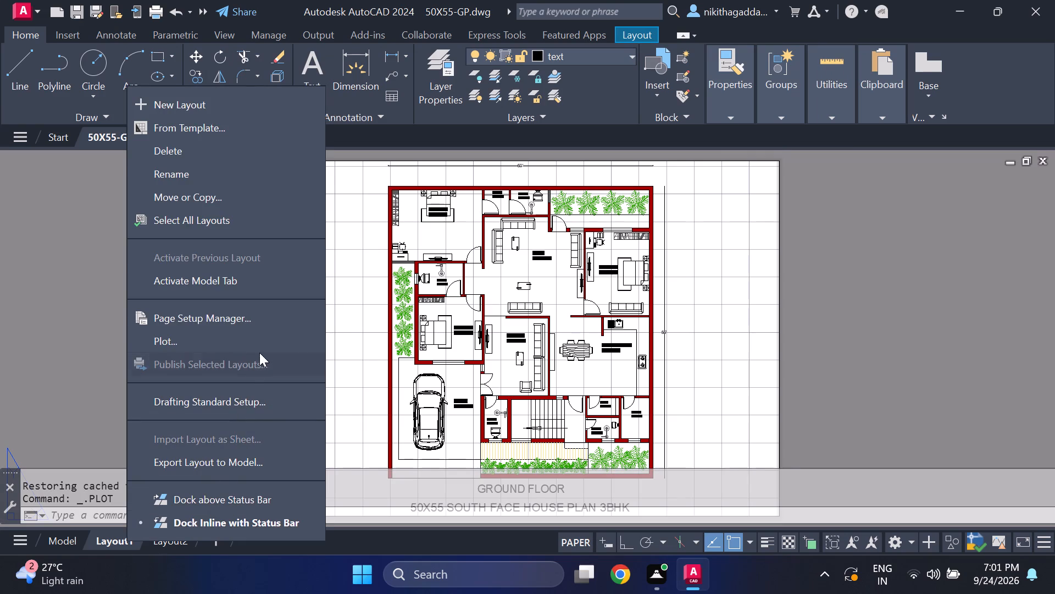
left_click(281, 321)
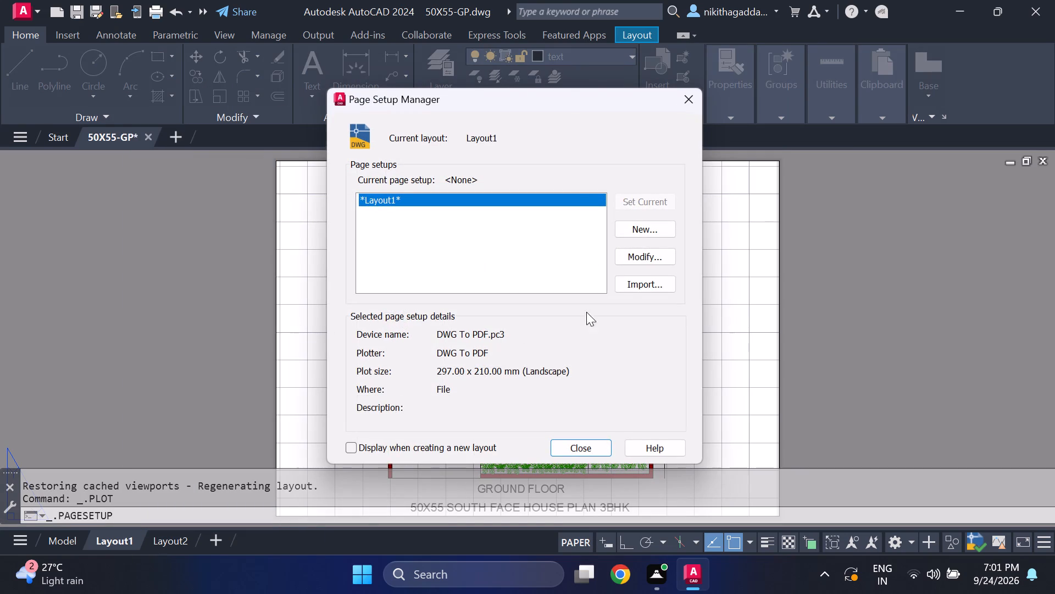
left_click(579, 438)
left_click(579, 448)
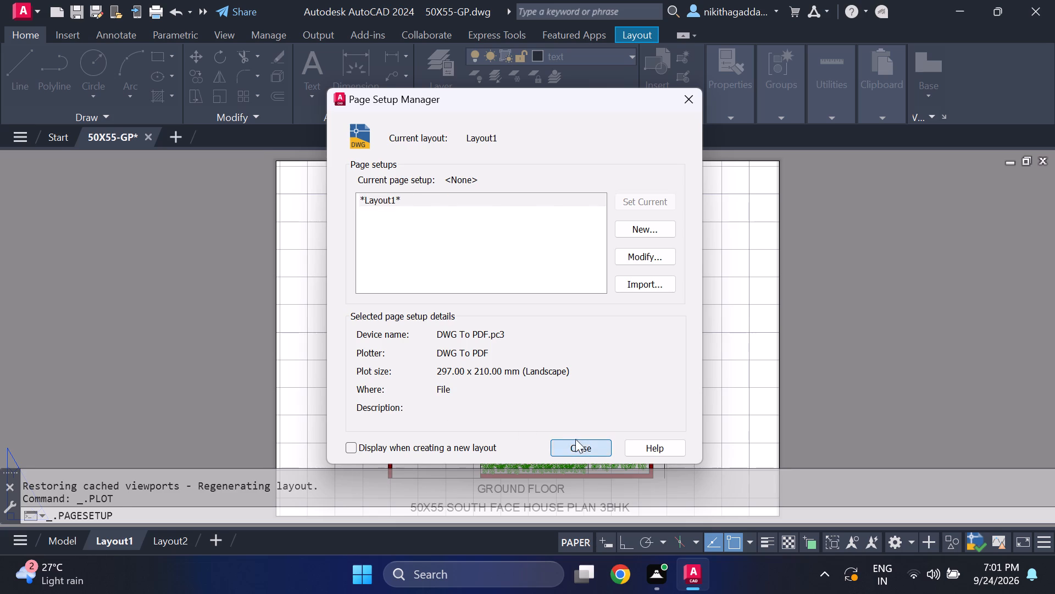
Examine the ground floor plan on Layout1, including the room labels, the 50' and 55' dimensions, the title and the sheet edges.
middle_click_drag(530, 338, 498, 278)
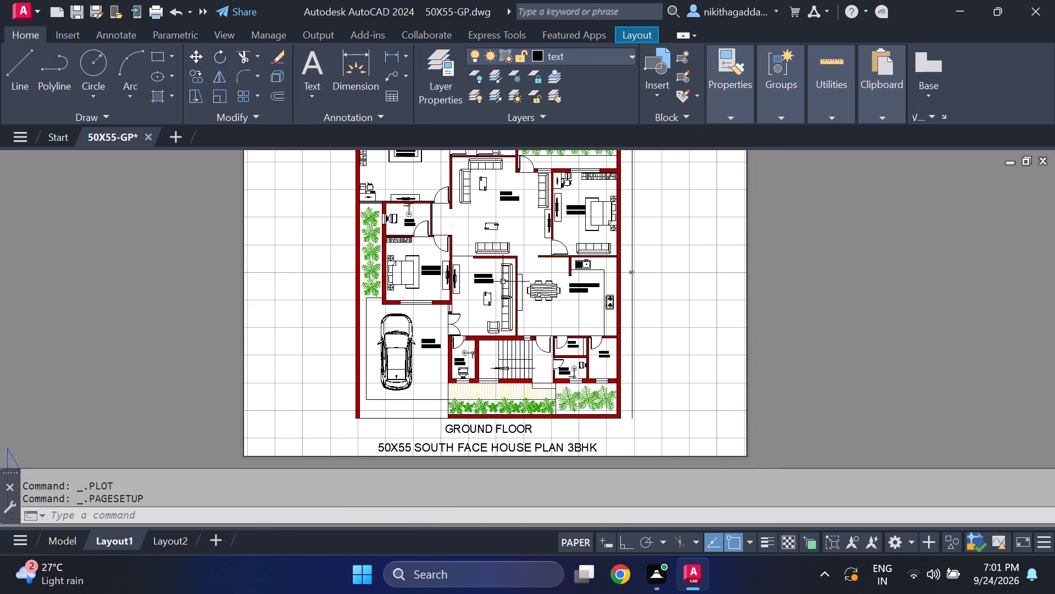
scroll(503, 283, "down", 1)
middle_click_drag(506, 284, 506, 313)
scroll(509, 298, "up", 2)
scroll(469, 176, "up", 2)
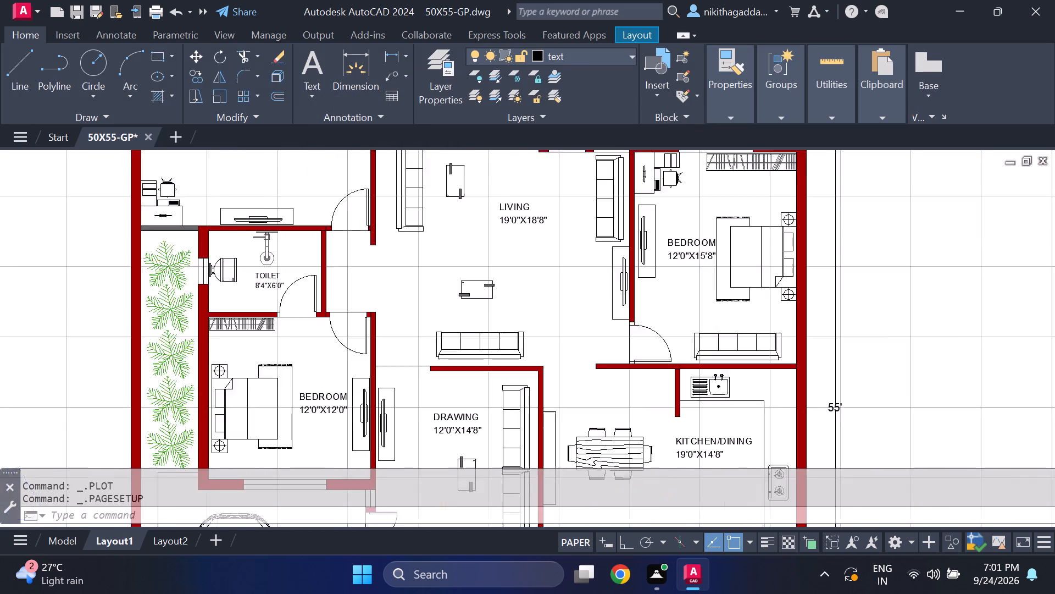
scroll(469, 176, "down", 3)
middle_click_drag(468, 251, 471, 289)
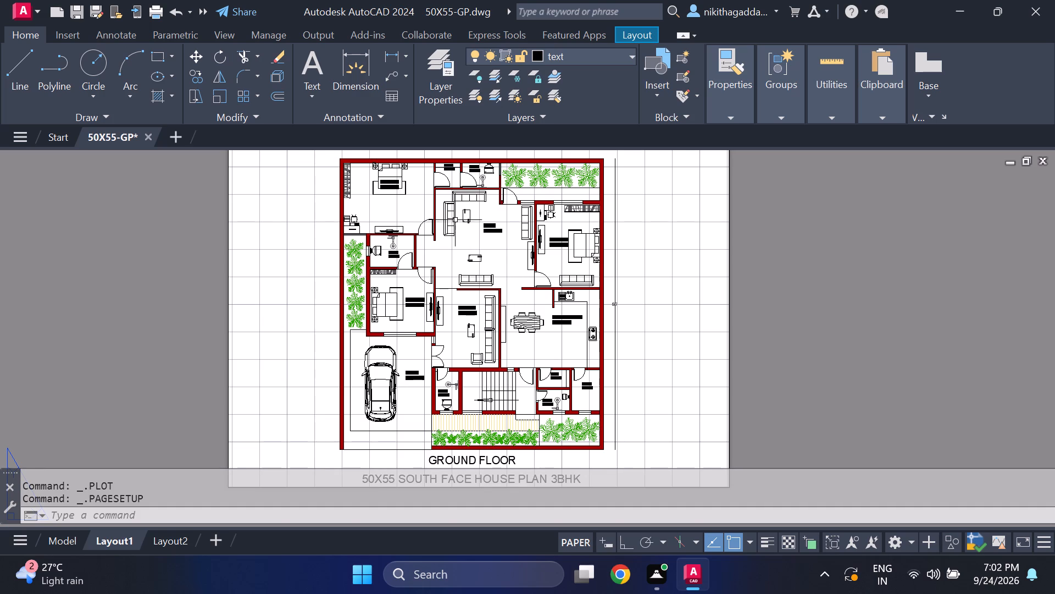
scroll(448, 218, "up", 1)
middle_click_drag(419, 298, 412, 377)
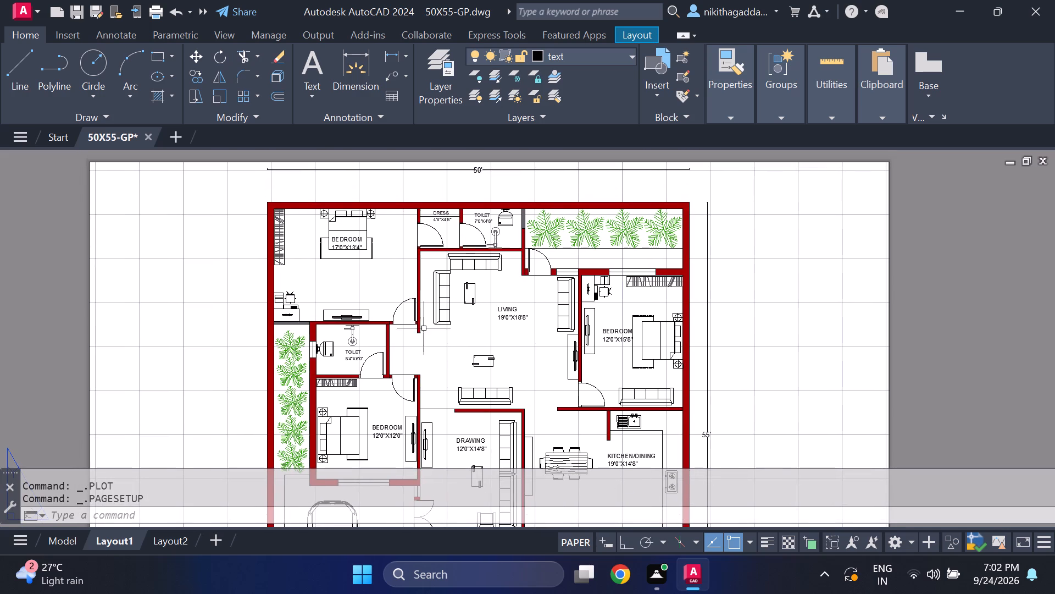
scroll(471, 147, "up", 6)
scroll(488, 194, "down", 3)
scroll(488, 182, "up", 3)
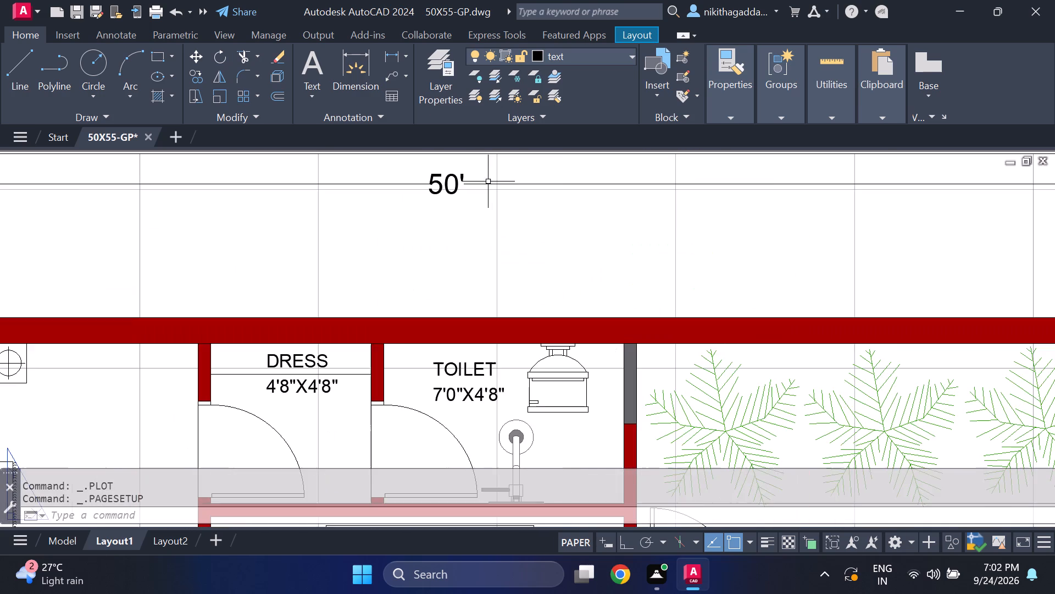
scroll(488, 183, "down", 4)
middle_click_drag(471, 286, 472, 169)
middle_click_drag(475, 212, 481, 246)
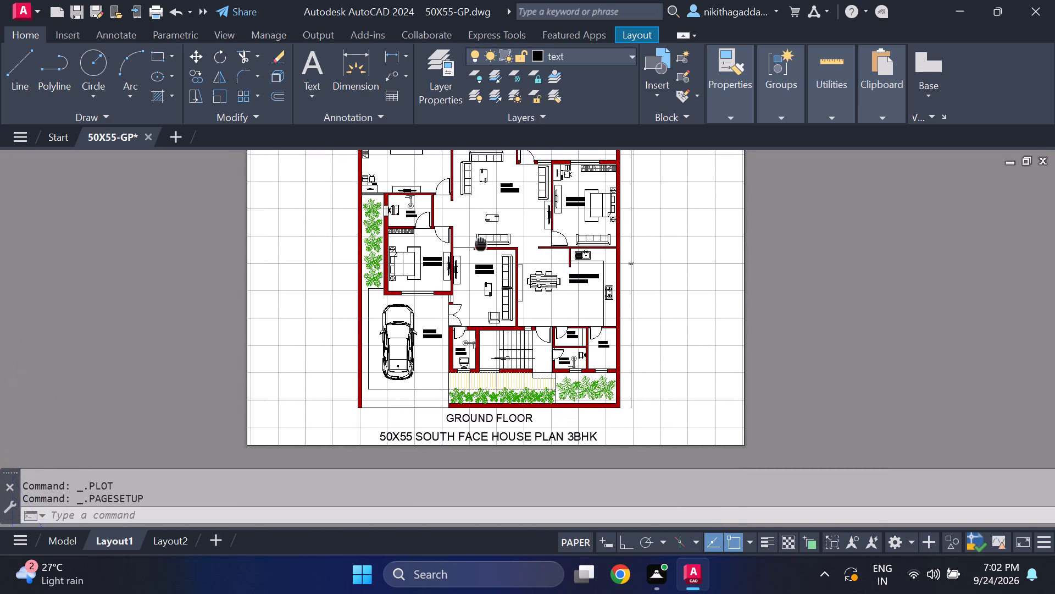
middle_click_drag(481, 246, 480, 288)
scroll(624, 302, "up", 4)
scroll(626, 319, "down", 4)
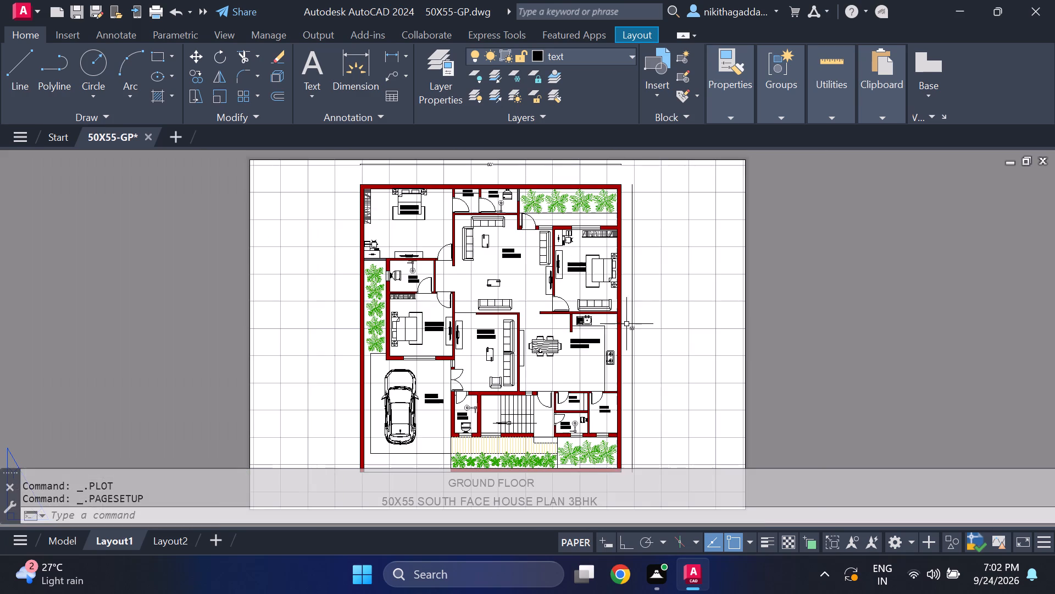
scroll(591, 330, "up", 1)
middle_click_drag(596, 324, 583, 278)
scroll(595, 323, "up", 1)
scroll(586, 278, "down", 1)
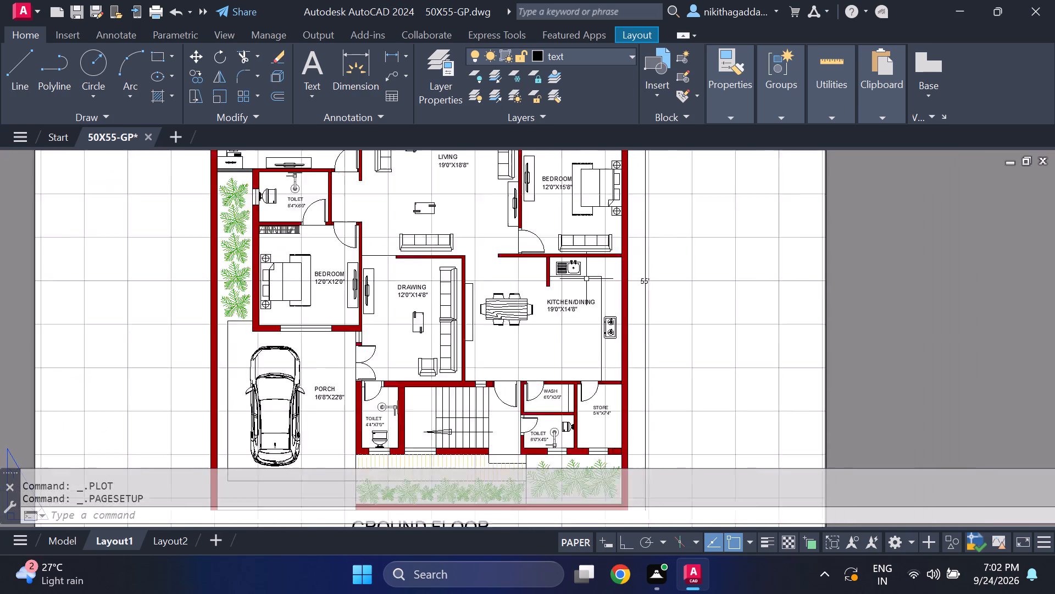
scroll(586, 279, "down", 1)
middle_click_drag(480, 278, 492, 334)
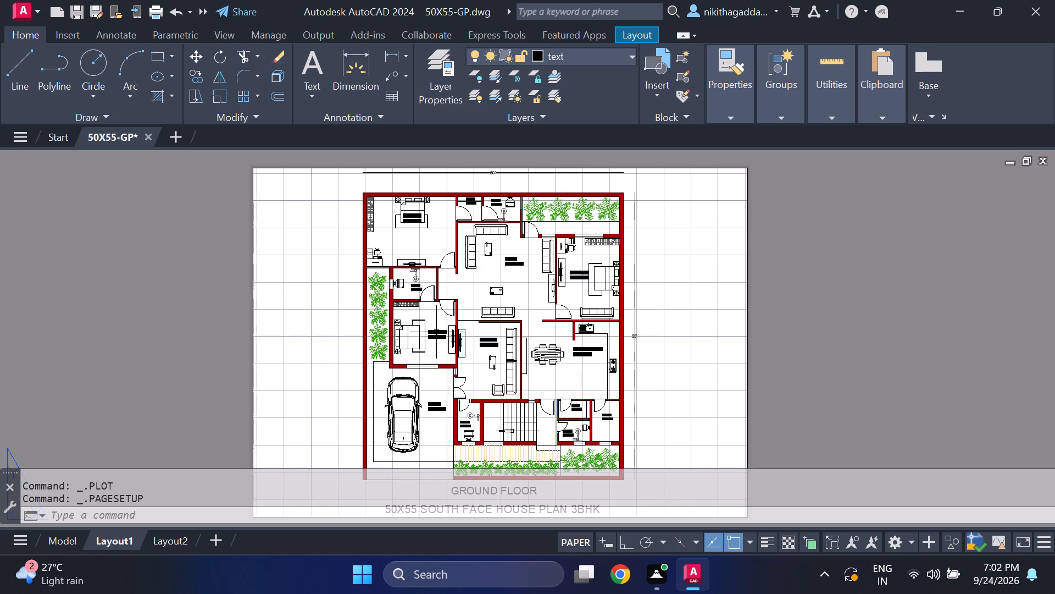
middle_click_drag(456, 304, 453, 296)
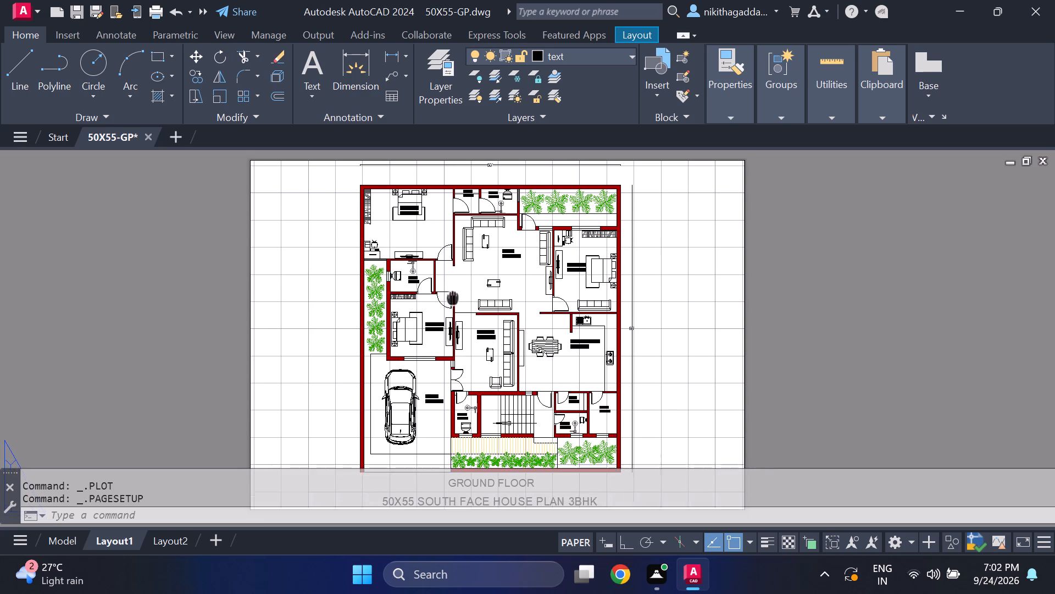
middle_click_drag(453, 296, 464, 262)
middle_click_drag(466, 251, 470, 229)
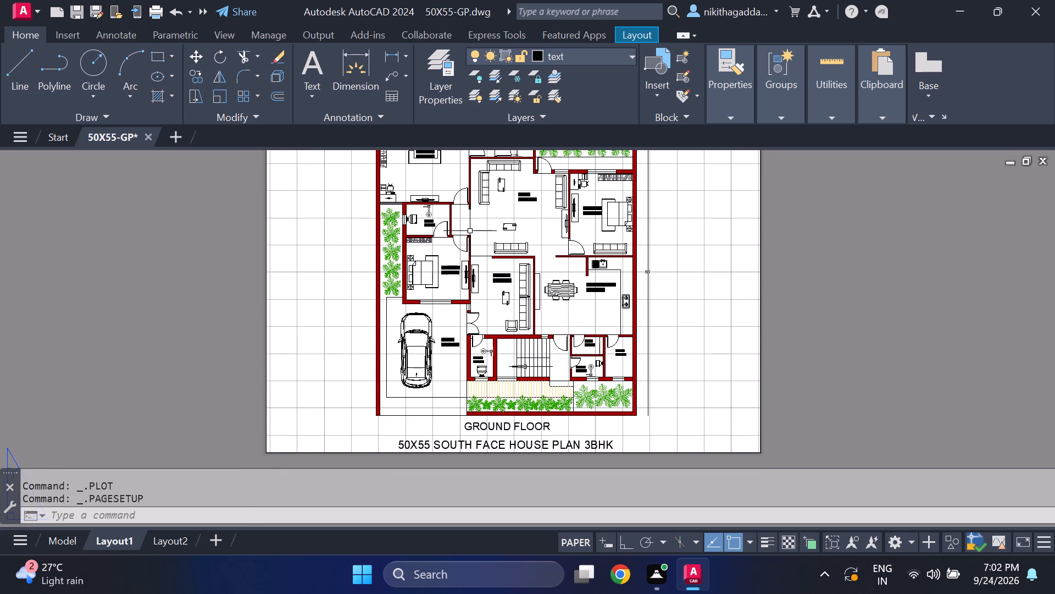
middle_click_drag(447, 287, 452, 334)
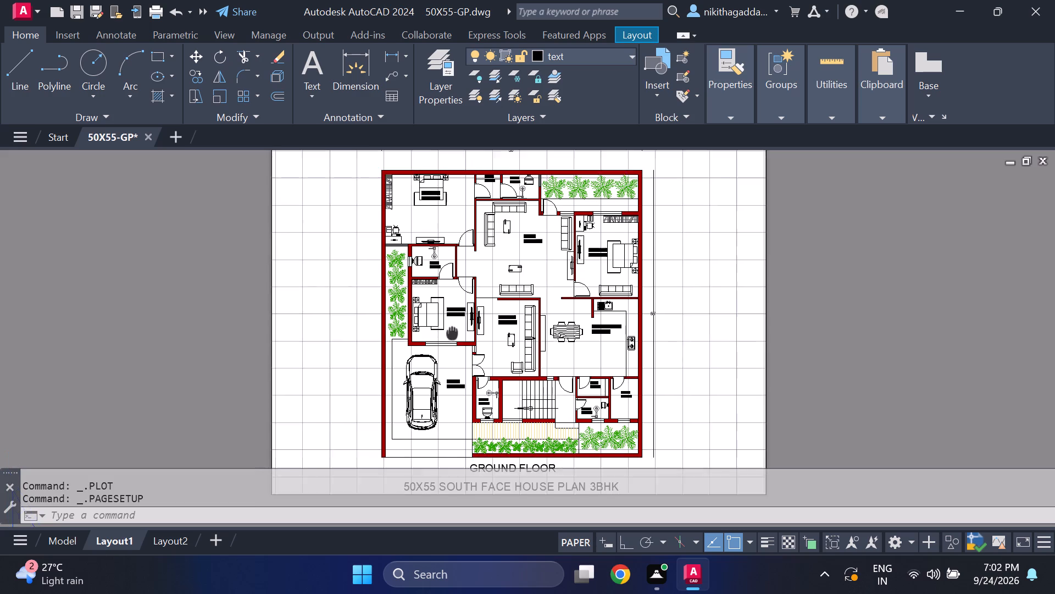
middle_click_drag(452, 334, 453, 340)
scroll(487, 159, "up", 2)
scroll(547, 263, "down", 2)
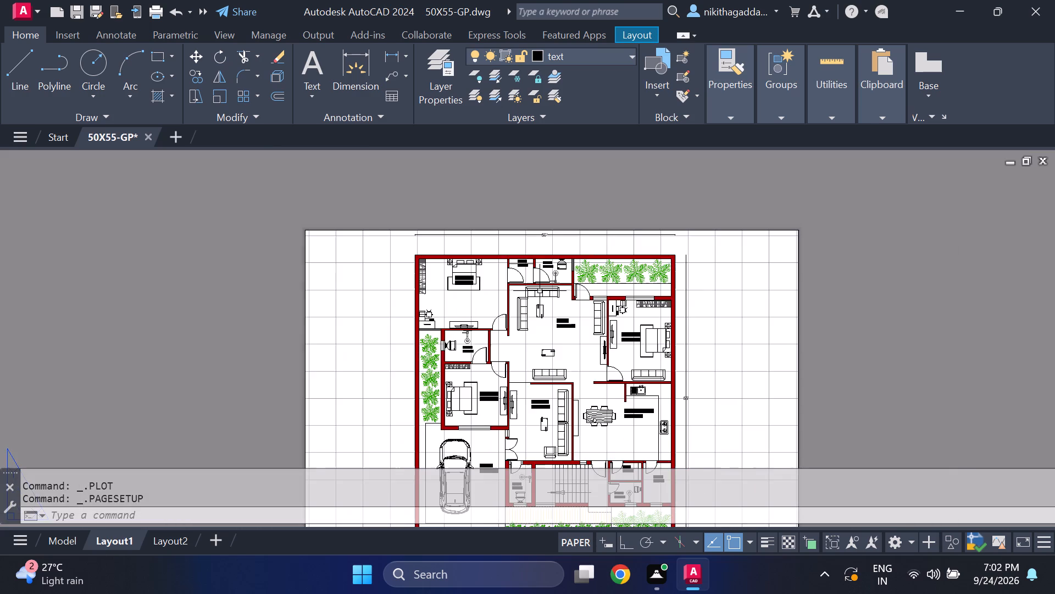
scroll(508, 251, "up", 5)
scroll(504, 250, "down", 4)
scroll(499, 280, "up", 2)
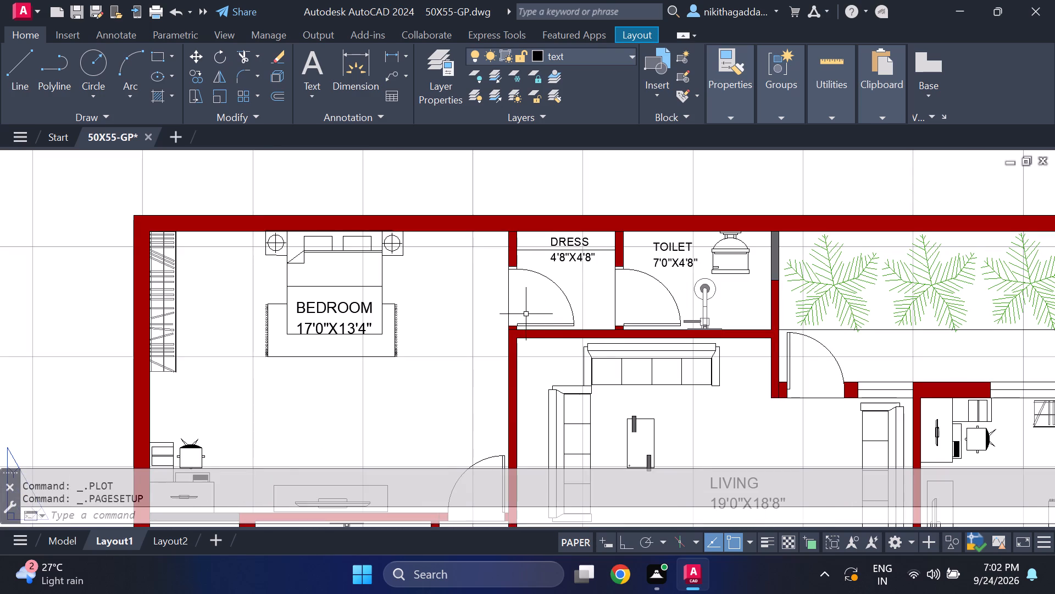
middle_click_drag(534, 337, 510, 216)
scroll(571, 342, "down", 1)
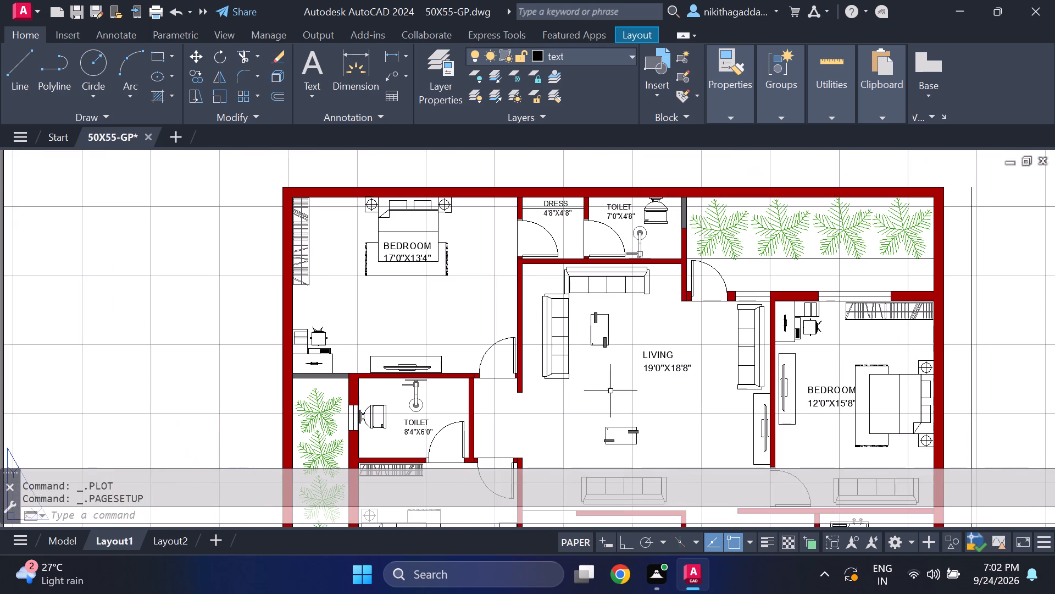
scroll(616, 396, "down", 2)
middle_click_drag(612, 400, 575, 268)
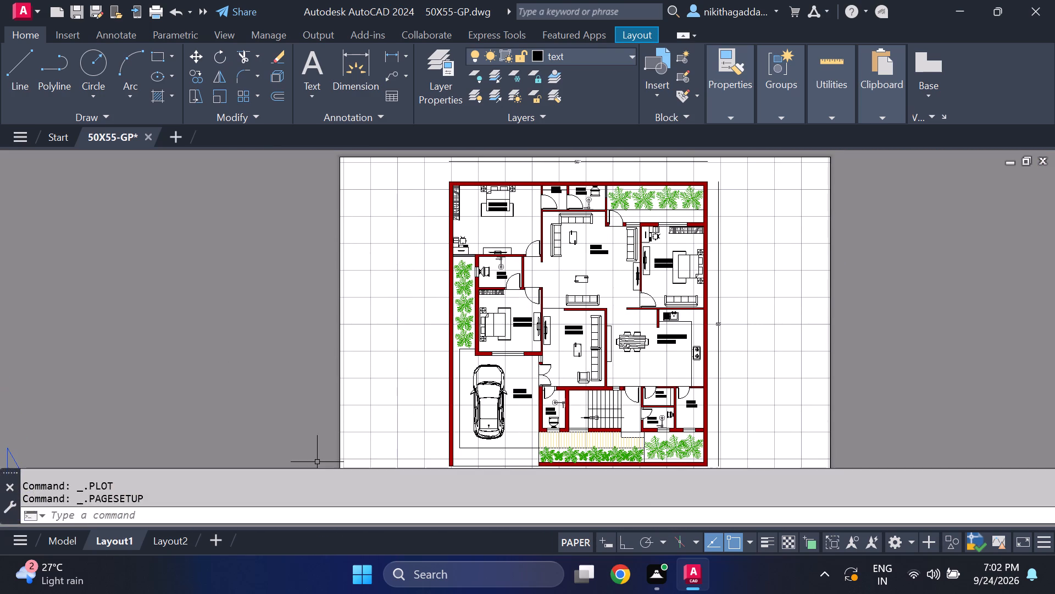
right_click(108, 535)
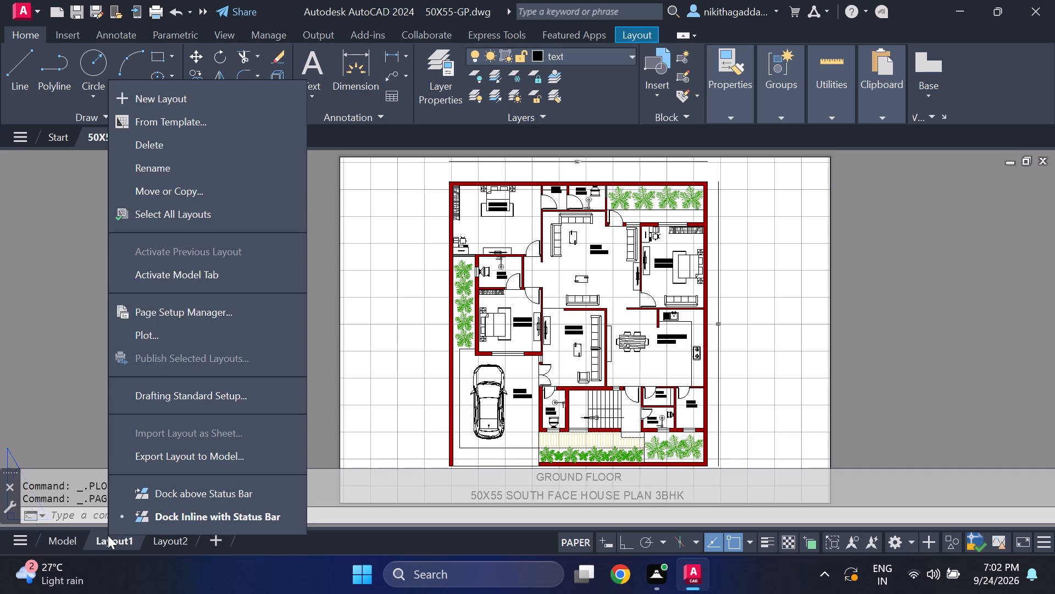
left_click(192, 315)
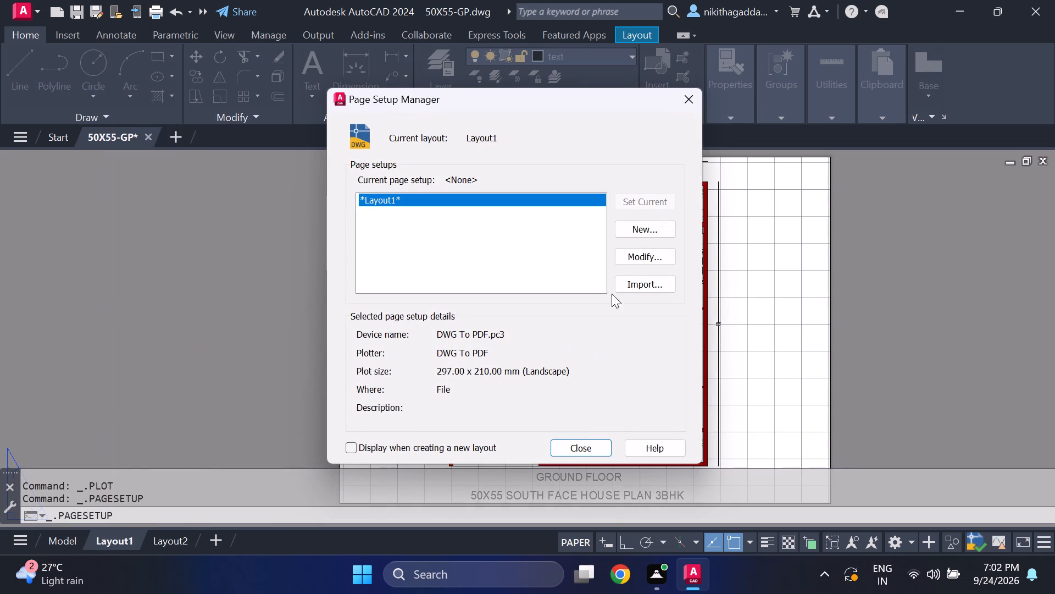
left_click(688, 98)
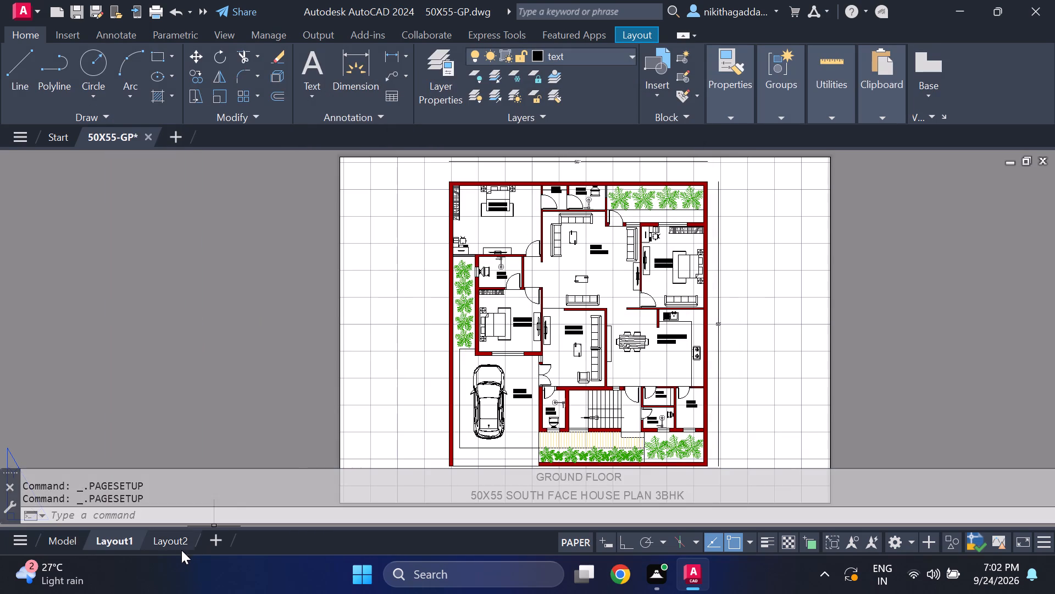
Plot Layout1 with the existing DWG To PDF settings, saving it in Documents as 50X55-GP-Layout1.pdf.
right_click(117, 545)
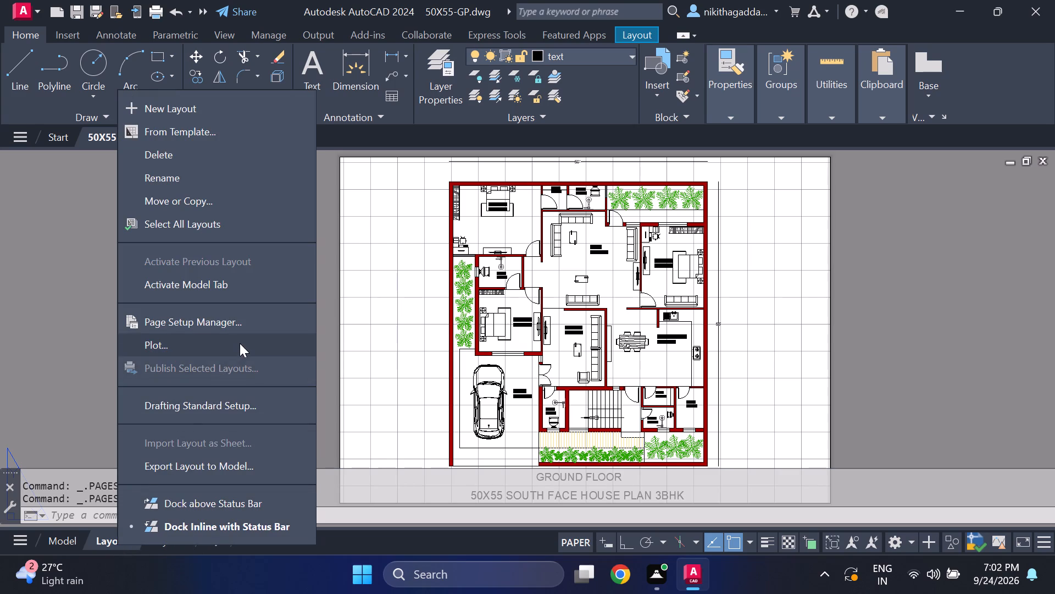
left_click(240, 343)
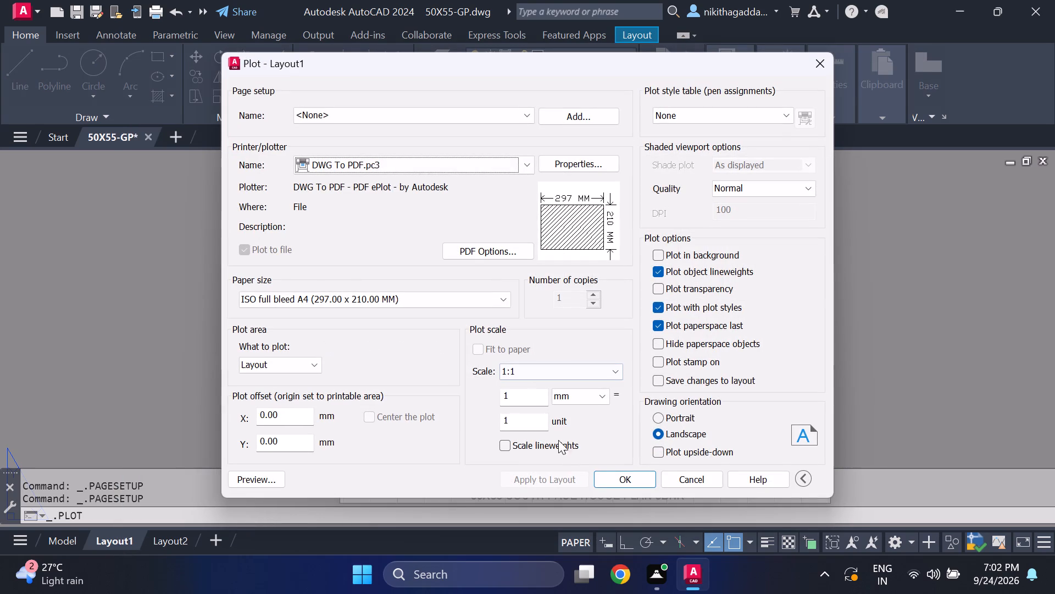
left_click(614, 477)
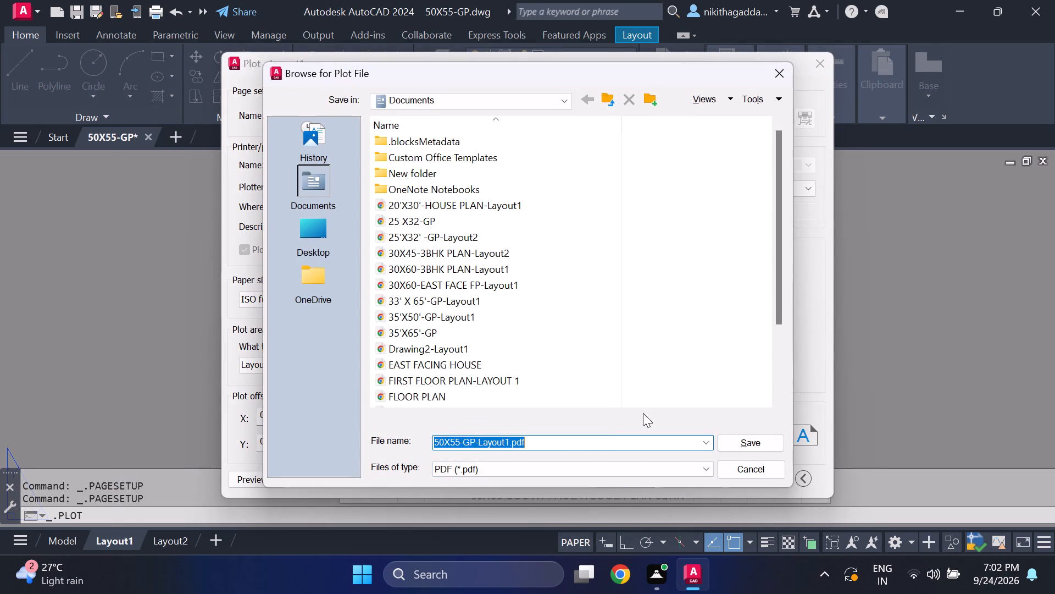
left_click(760, 442)
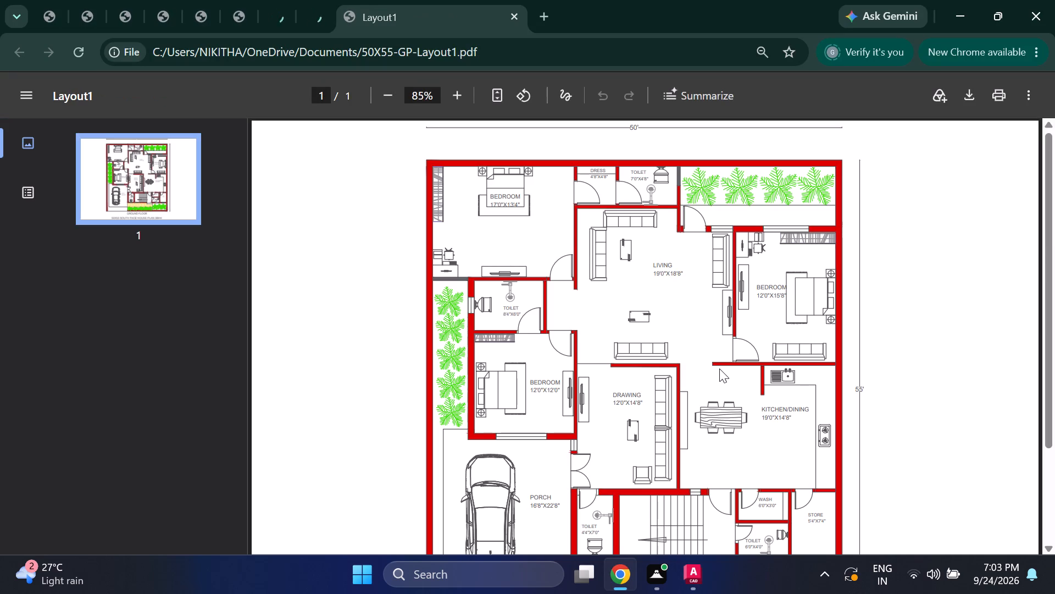
Review the whole plotted PDF page in the browser, from the 50' dimension to the plan title, and close the browser.
scroll(719, 369, "down", 3)
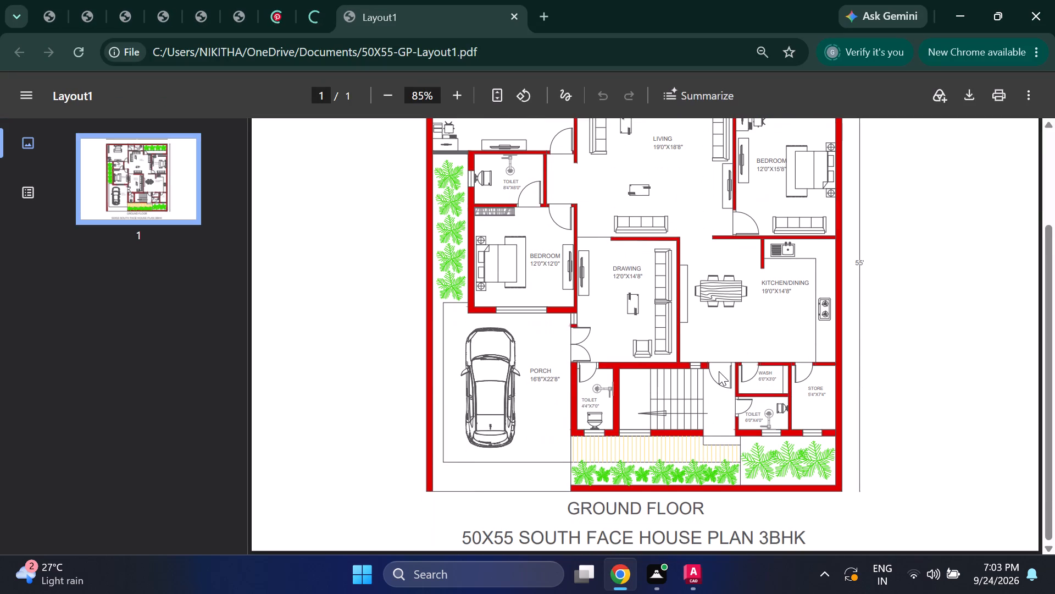
scroll(719, 371, "down", 5)
scroll(714, 382, "up", 6)
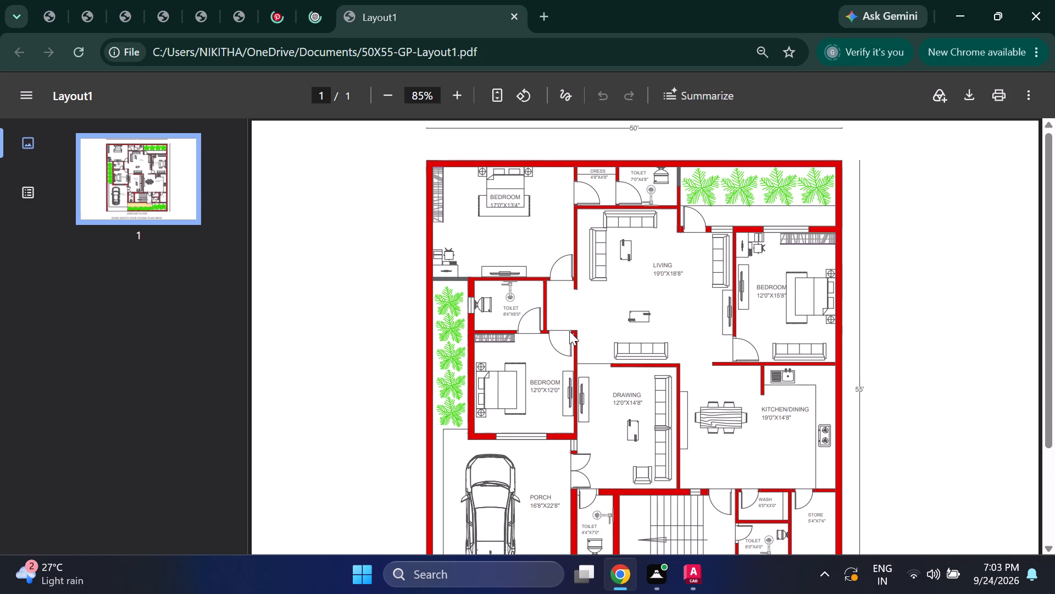
scroll(569, 331, "down", 5)
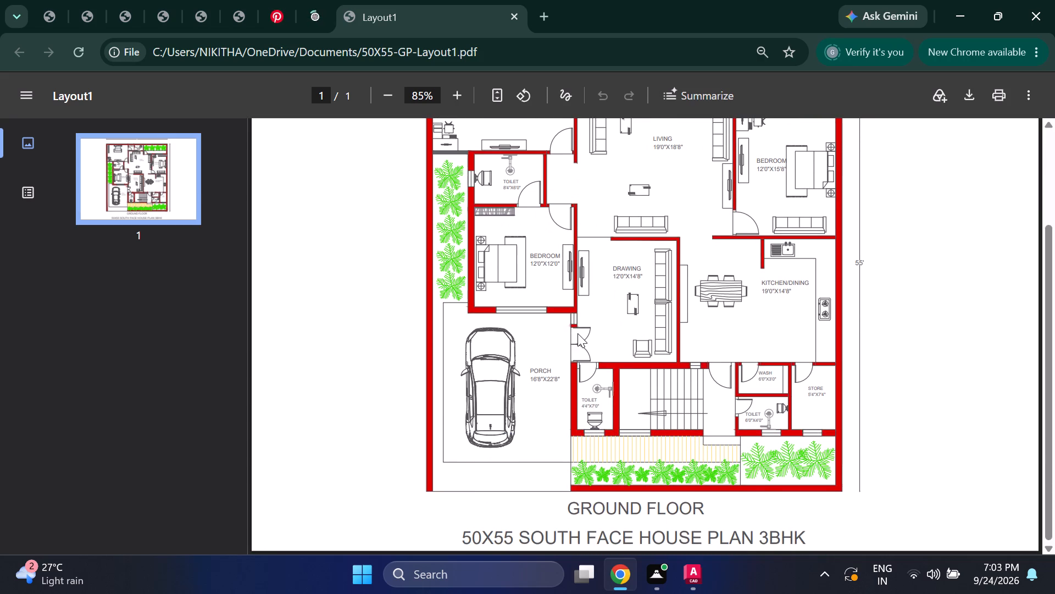
scroll(578, 333, "up", 1)
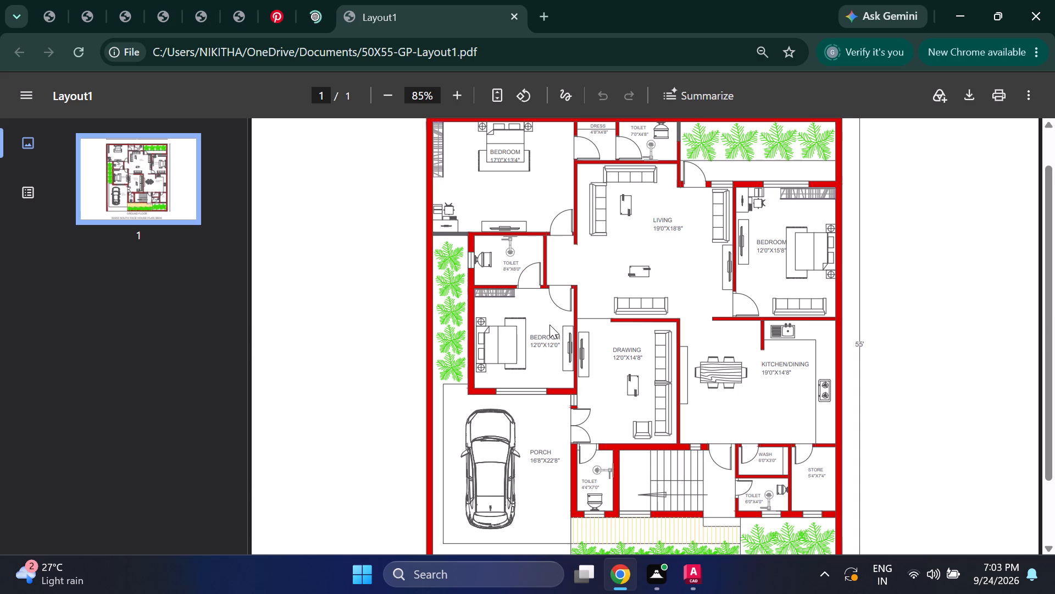
scroll(526, 332, "down", 2)
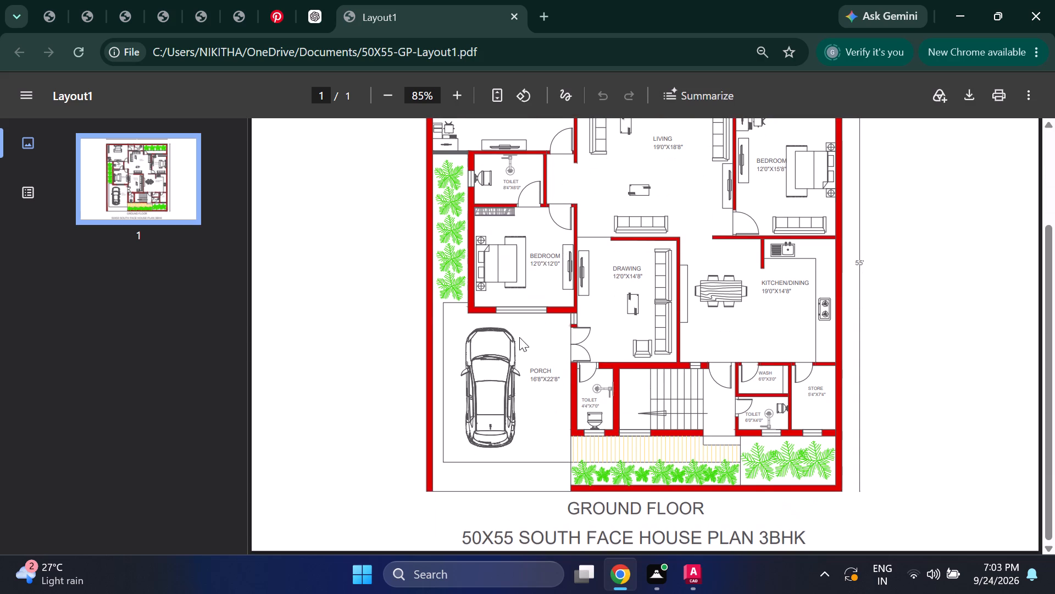
scroll(532, 368, "up", 2)
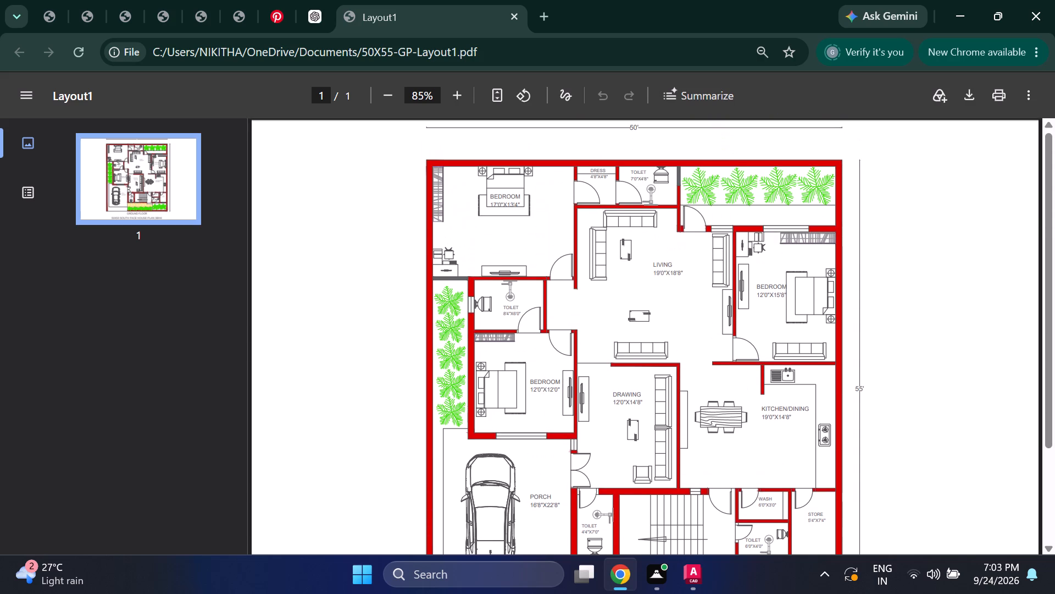
scroll(596, 392, "down", 1)
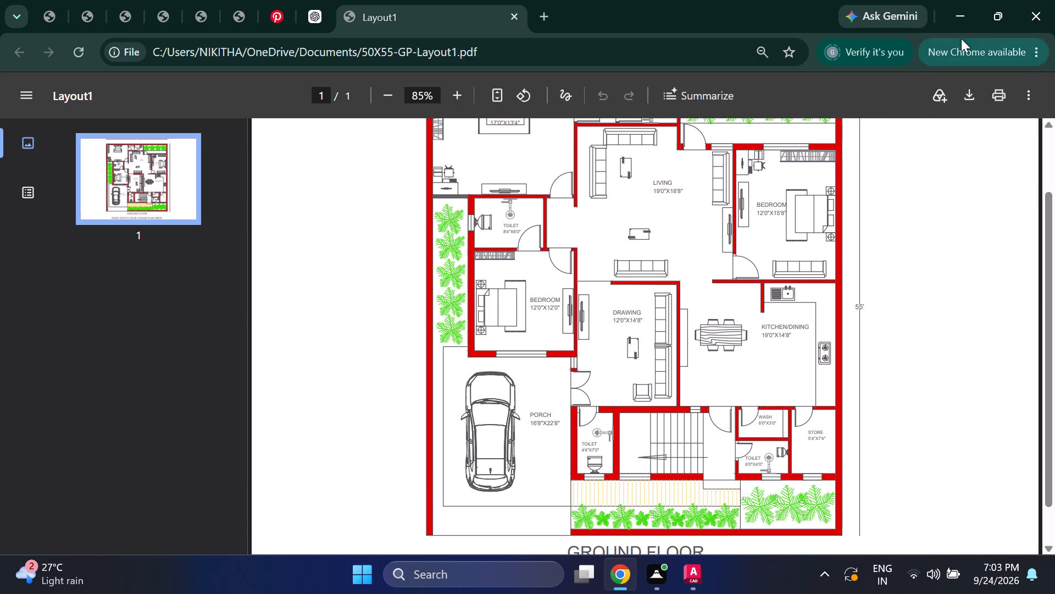
scroll(733, 327, "up", 1)
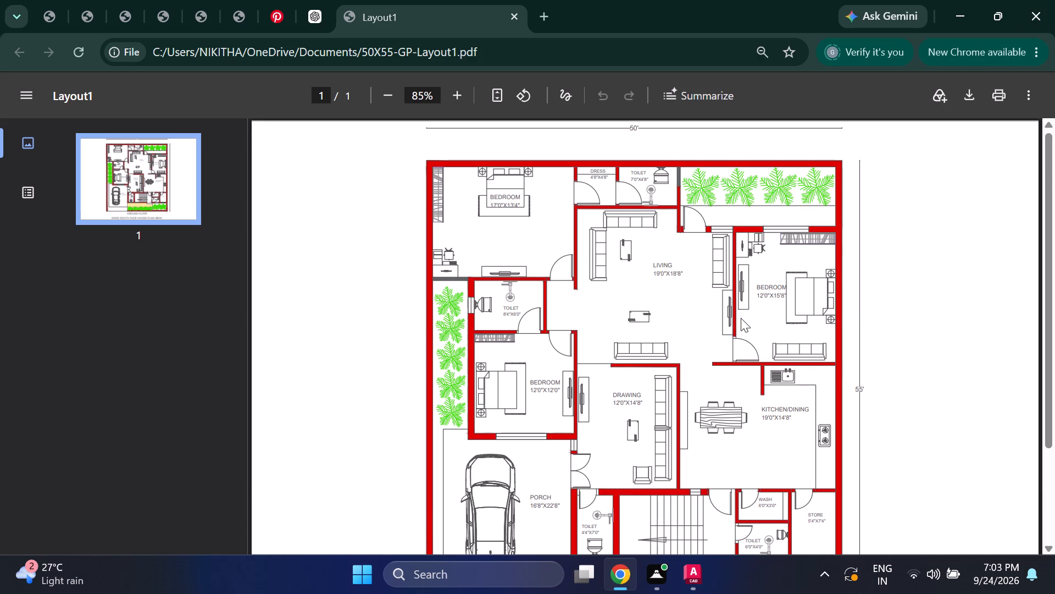
scroll(741, 318, "down", 1)
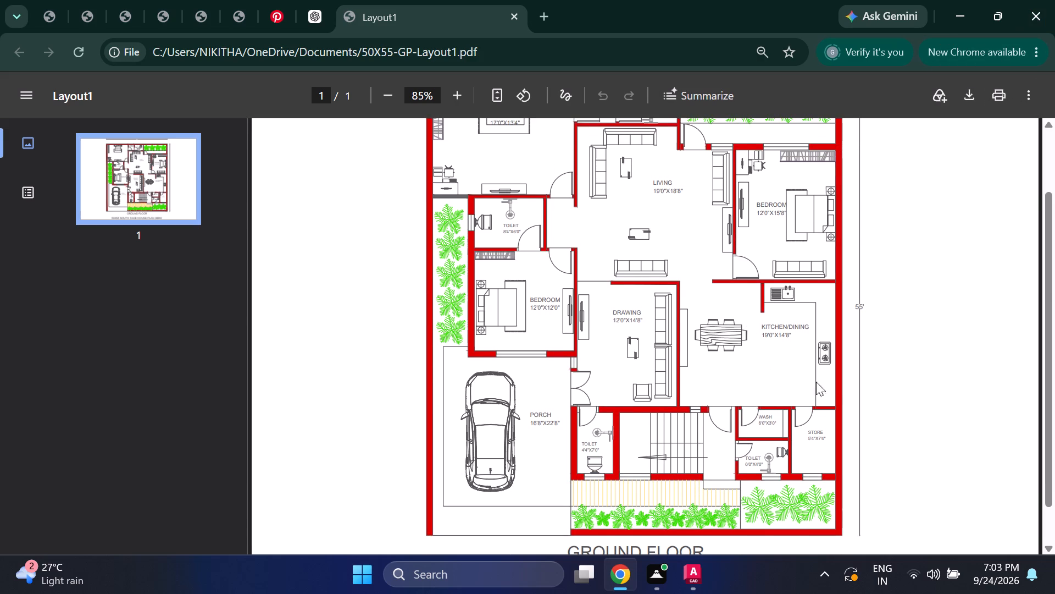
scroll(829, 385, "down", 1)
scroll(834, 386, "up", 3)
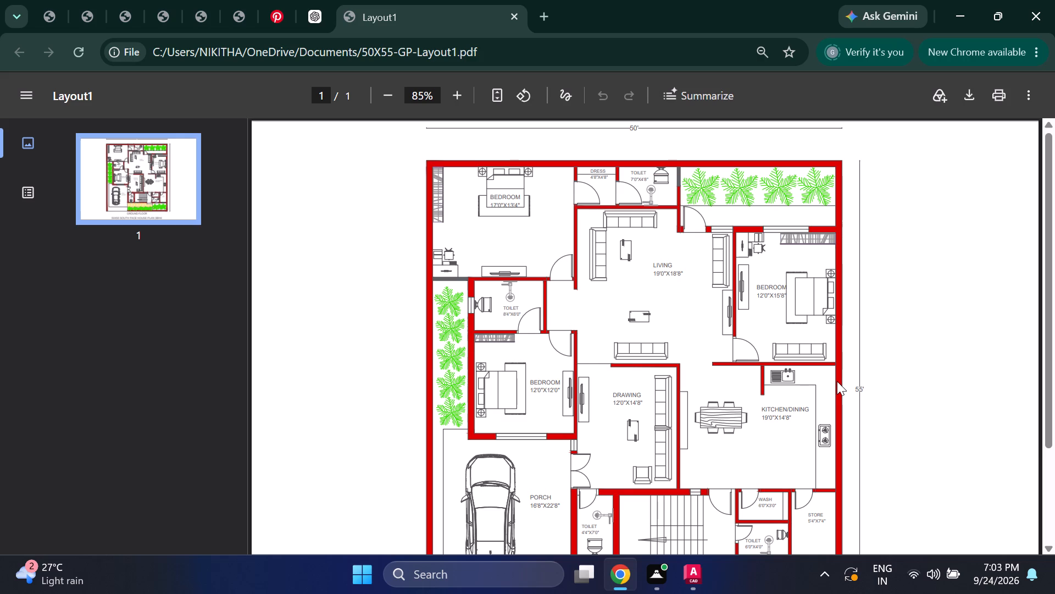
scroll(826, 317, "down", 2)
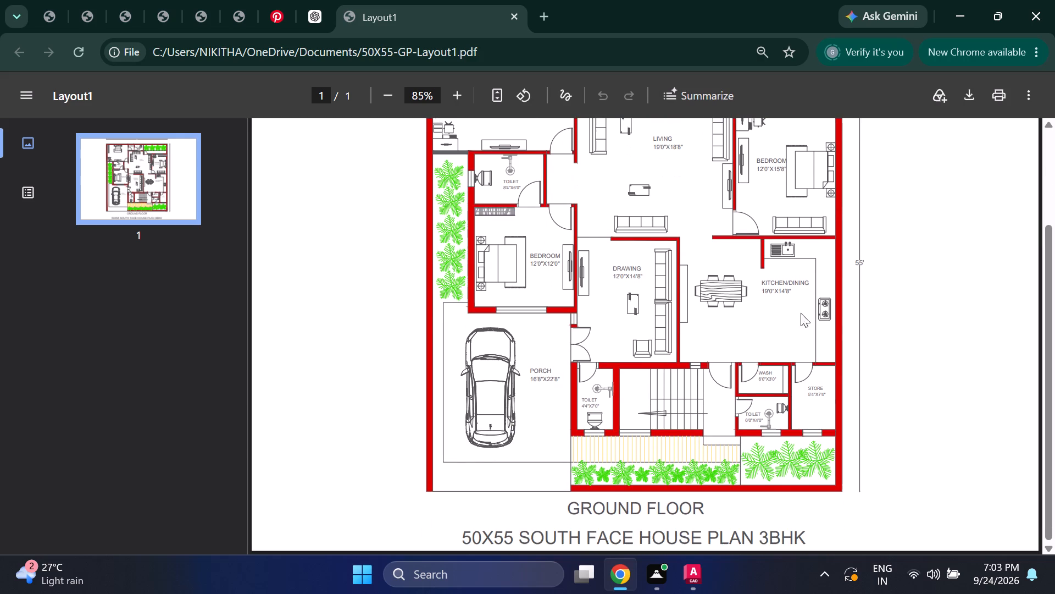
scroll(788, 311, "down", 1)
scroll(662, 268, "up", 2)
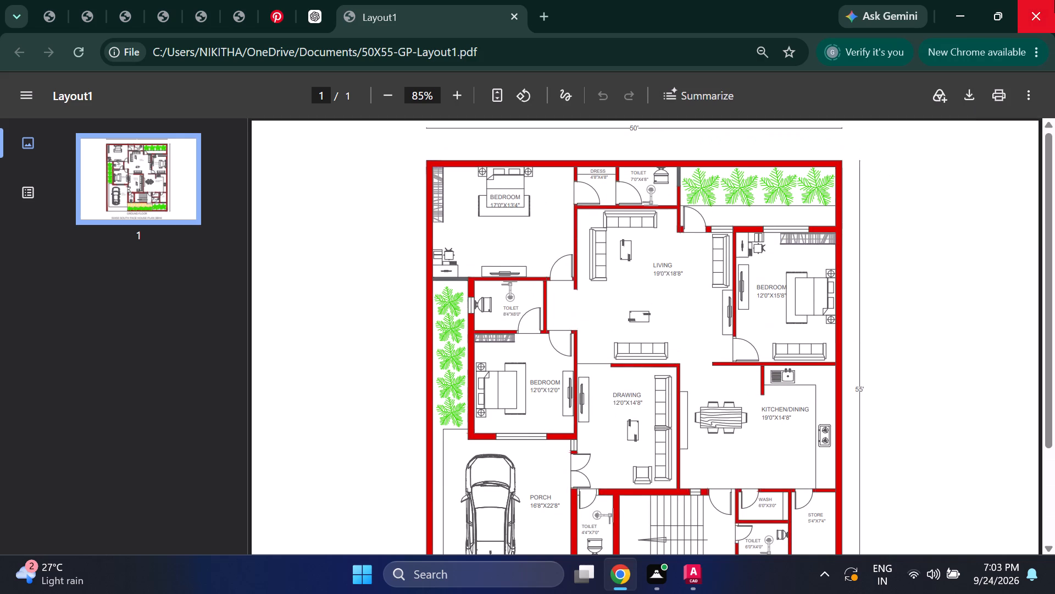
left_click(1054, 0)
Quit AutoCAD, saving the changes to 50X55-GP.dwg.
left_click(1054, 0)
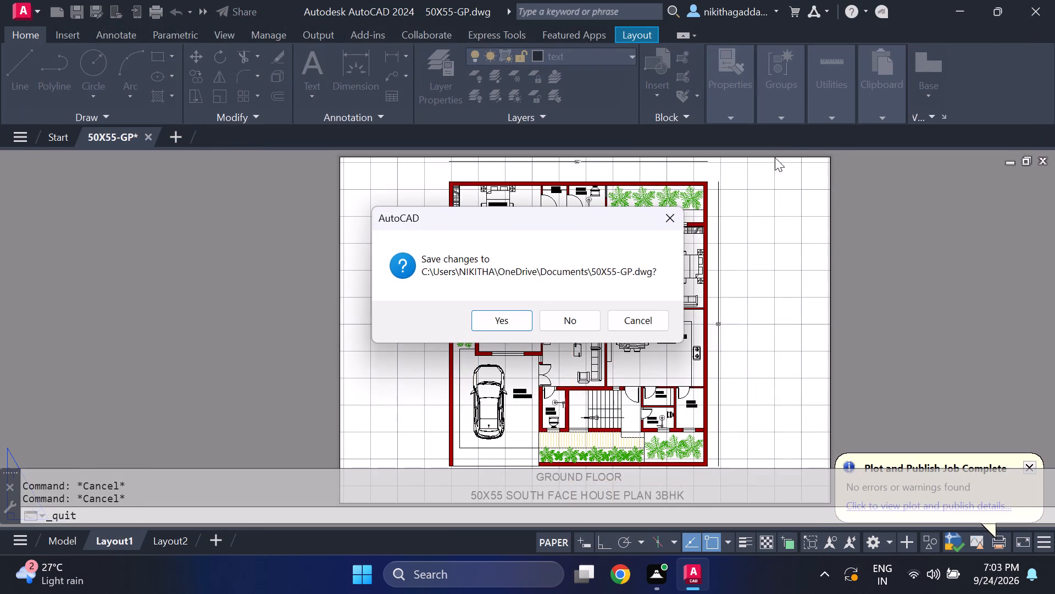
left_click(519, 322)
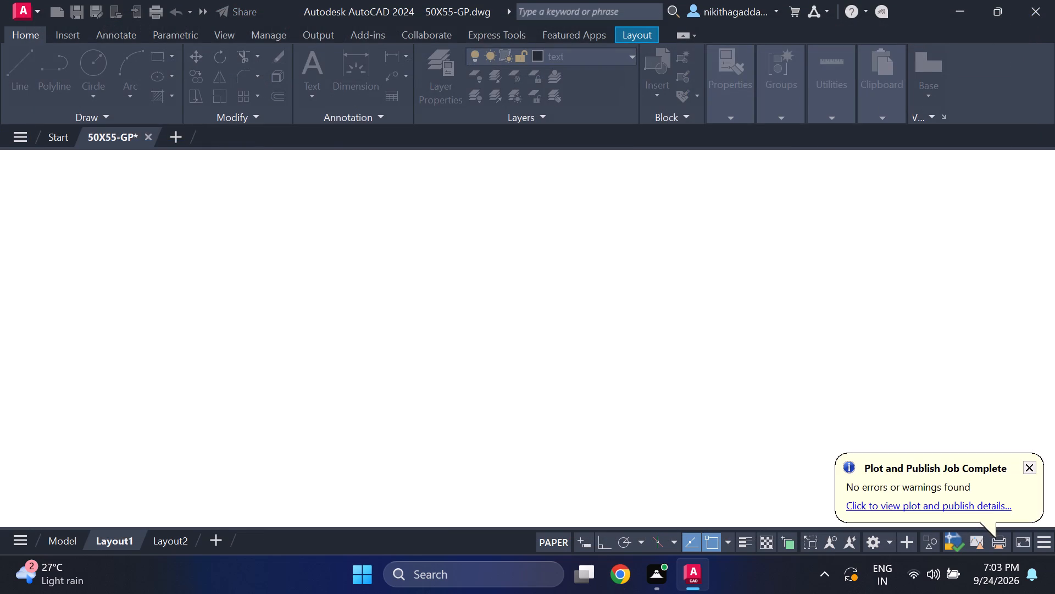